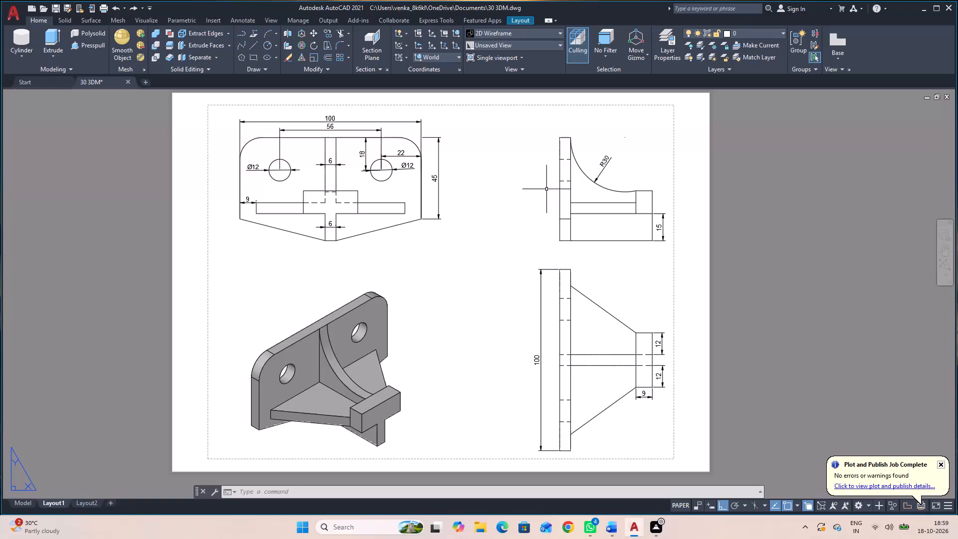
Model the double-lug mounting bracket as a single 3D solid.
Close the 30 3DM drawing and start a new blank drawing.
{"action": "left_click", "coordinate": [126, 79]}
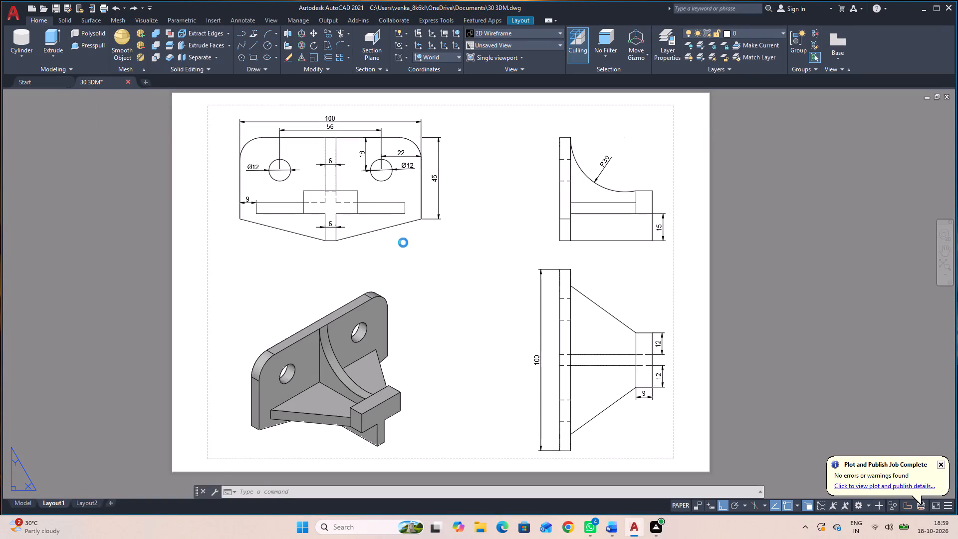
{"action": "left_click", "coordinate": [497, 281]}
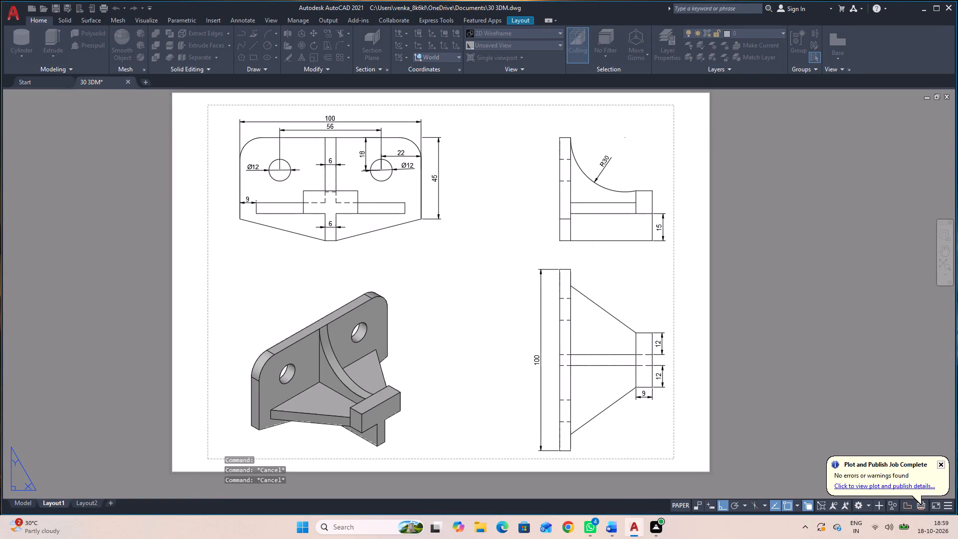
{"action": "left_click", "coordinate": [268, 191]}
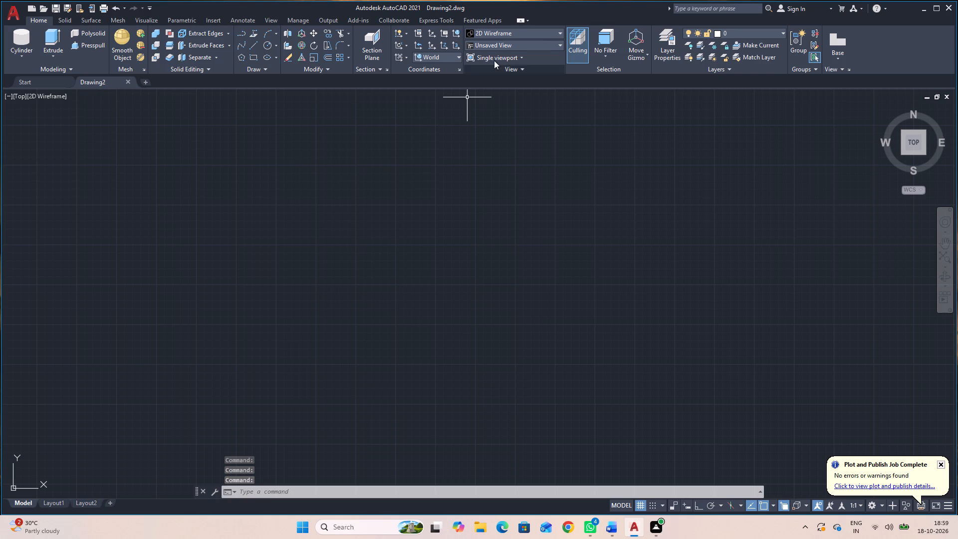
Set the visual style to Shaded with edges and the view to SE Isometric.
{"action": "left_click", "coordinate": [520, 36]}
{"action": "left_click", "coordinate": [532, 103]}
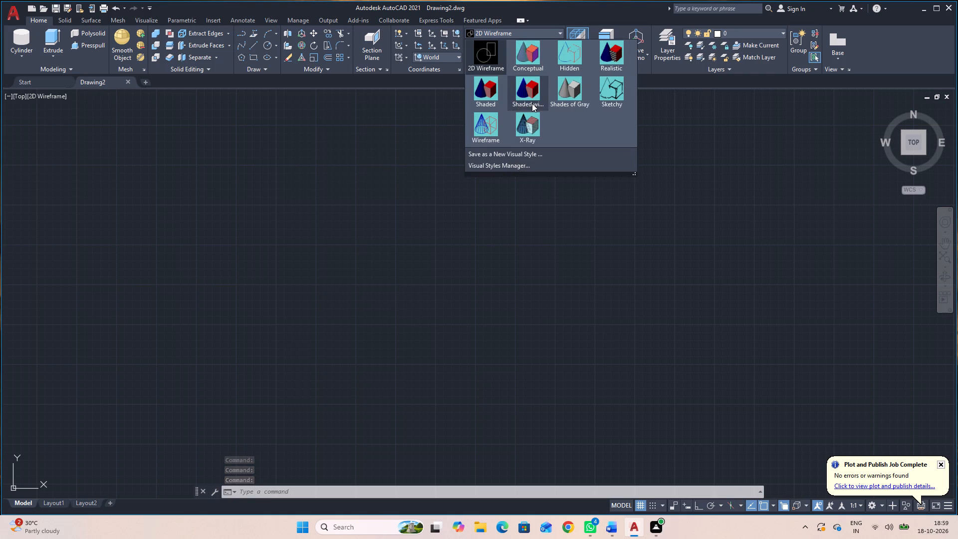
{"action": "left_click", "coordinate": [507, 48]}
{"action": "left_click", "coordinate": [501, 125]}
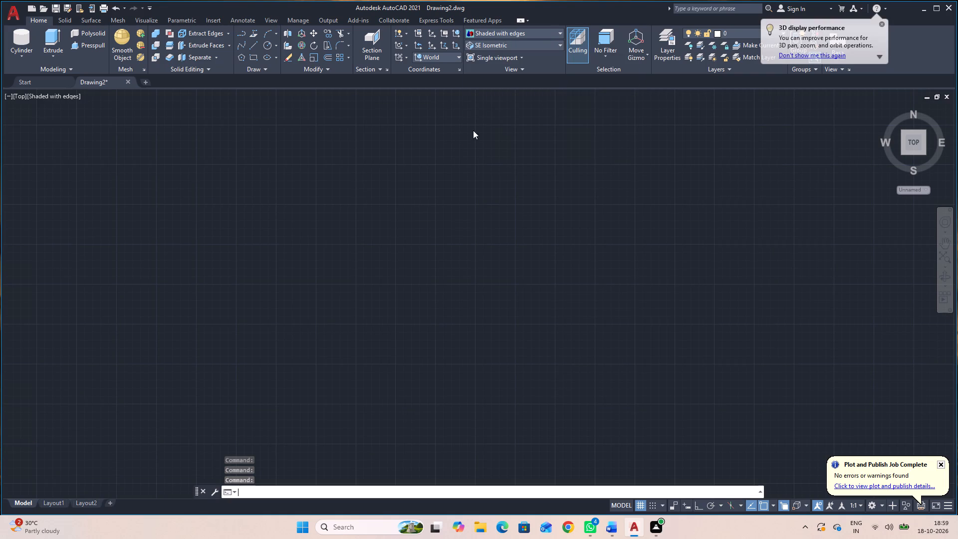
Create a box with ortho on, 68 long along the Y axis, 36 wide and 6 high.
{"action": "middle_click_drag", "start_coordinate": [438, 221], "coordinate": [424, 239]}
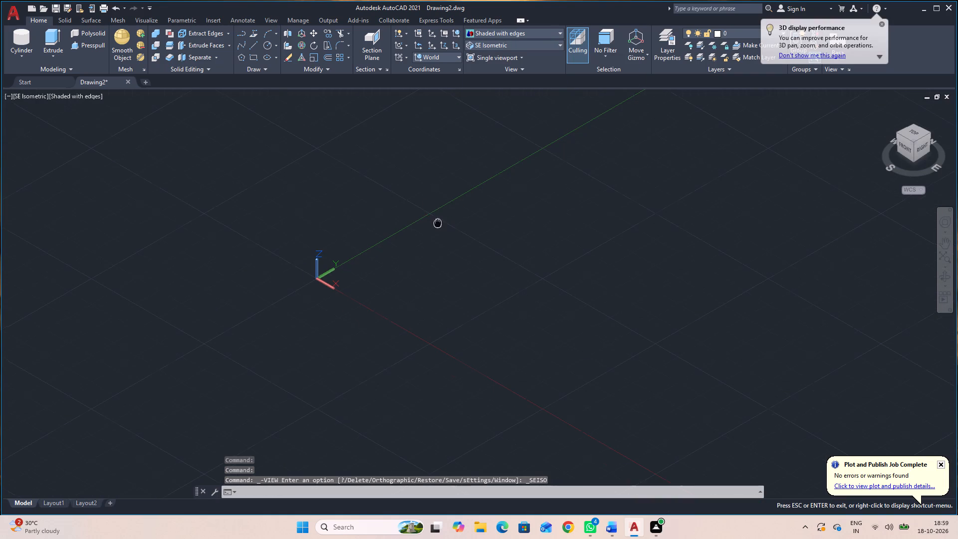
{"action": "middle_click_drag", "start_coordinate": [424, 239], "coordinate": [135, 458]}
{"action": "middle_click_drag", "start_coordinate": [277, 420], "coordinate": [175, 272]}
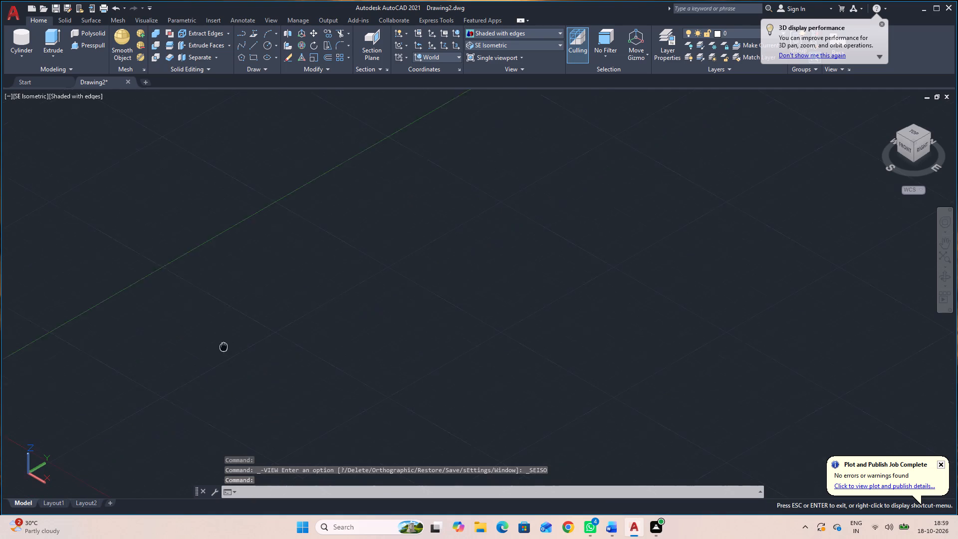
{"action": "middle_click_drag", "start_coordinate": [175, 272], "coordinate": [154, 240]}
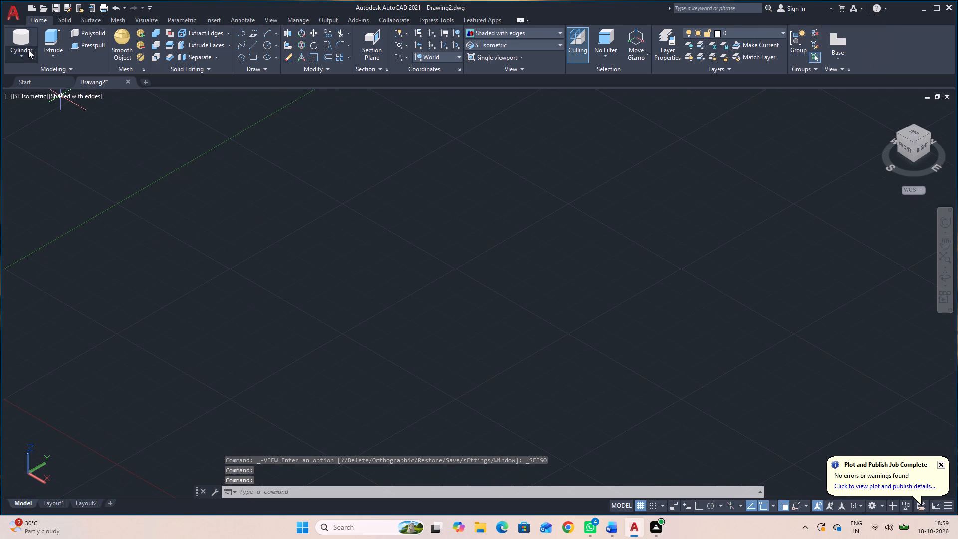
{"action": "left_click", "coordinate": [20, 58]}
{"action": "left_click", "coordinate": [27, 72]}
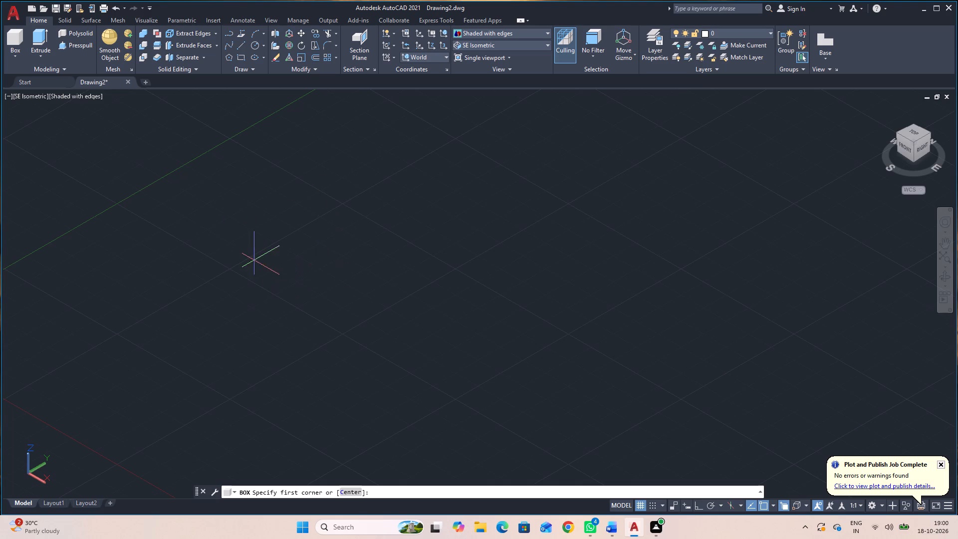
{"action": "left_click", "coordinate": [9, 37]}
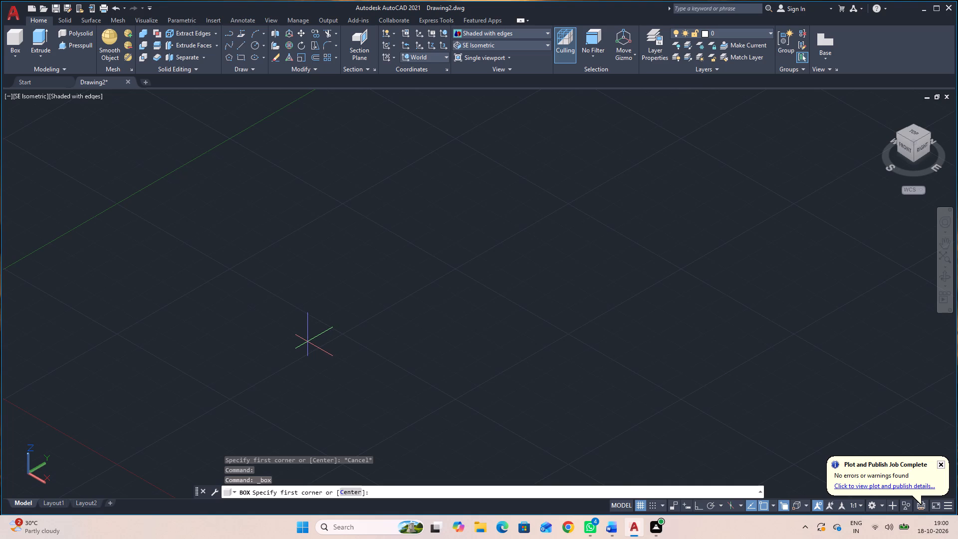
{"action": "left_click_drag", "start_coordinate": [305, 330], "coordinate": [297, 331]}
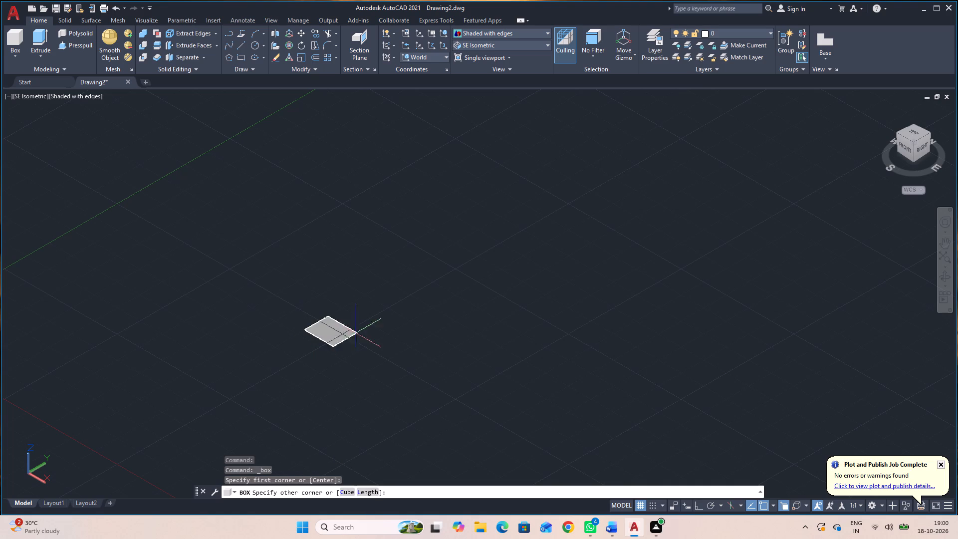
{"action": "type", "text": "L"}
{"action": "key", "text": "space"}
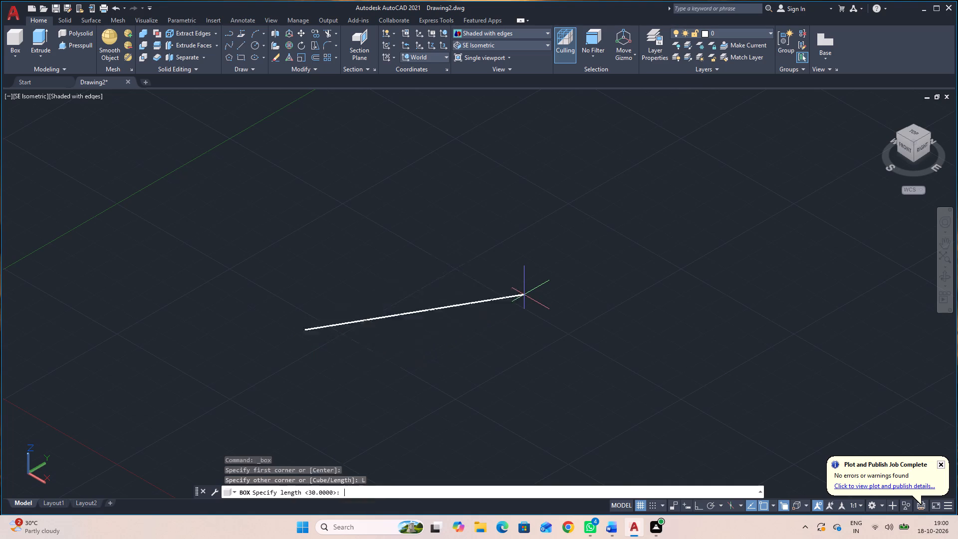
{"action": "key", "text": "F8"}
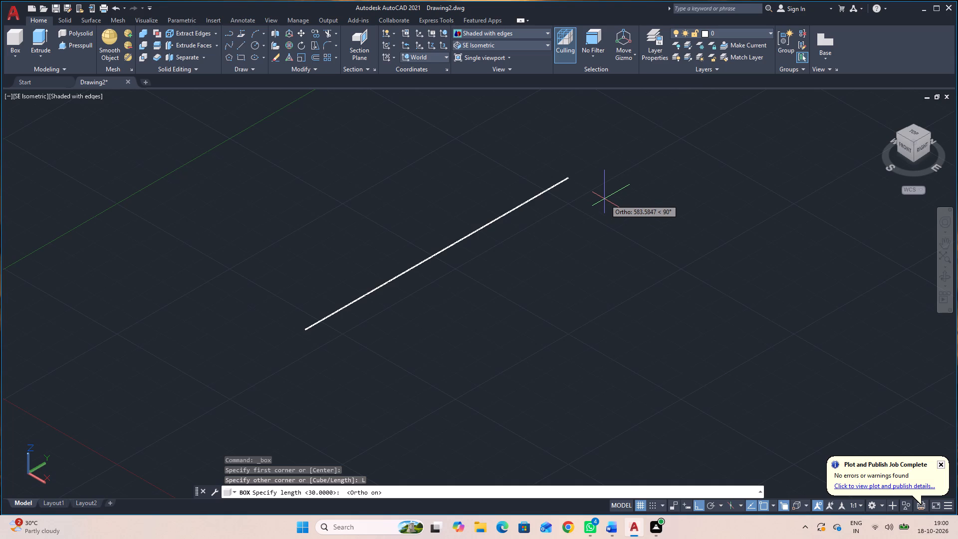
{"action": "type", "text": "68"}
{"action": "key", "text": "Return"}
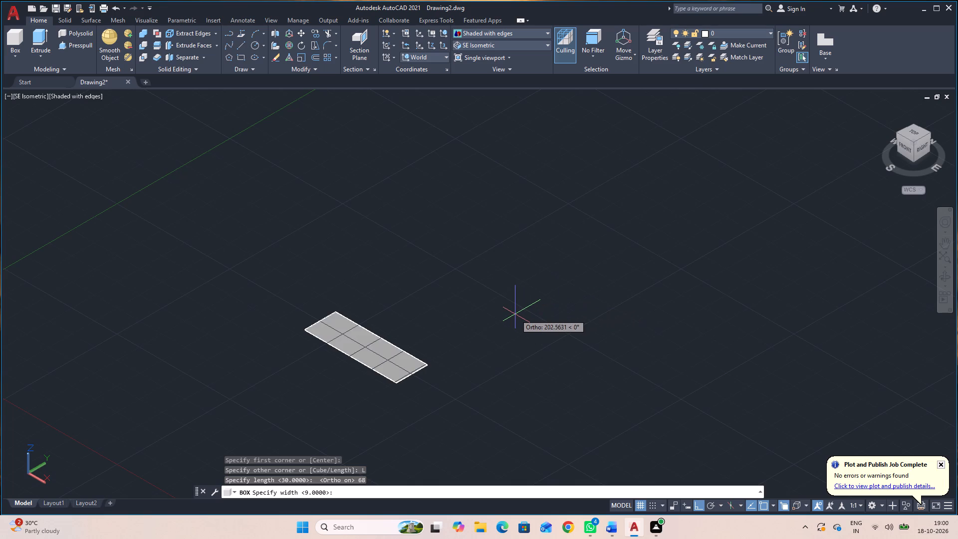
{"action": "scroll", "coordinate": [515, 314], "scroll_direction": "up", "scroll_amount": 1}
{"action": "middle_click_drag", "start_coordinate": [483, 344], "coordinate": [652, 215]}
{"action": "scroll", "coordinate": [627, 239], "scroll_direction": "up", "scroll_amount": 2}
{"action": "middle_click_drag", "start_coordinate": [604, 261], "coordinate": [683, 292]}
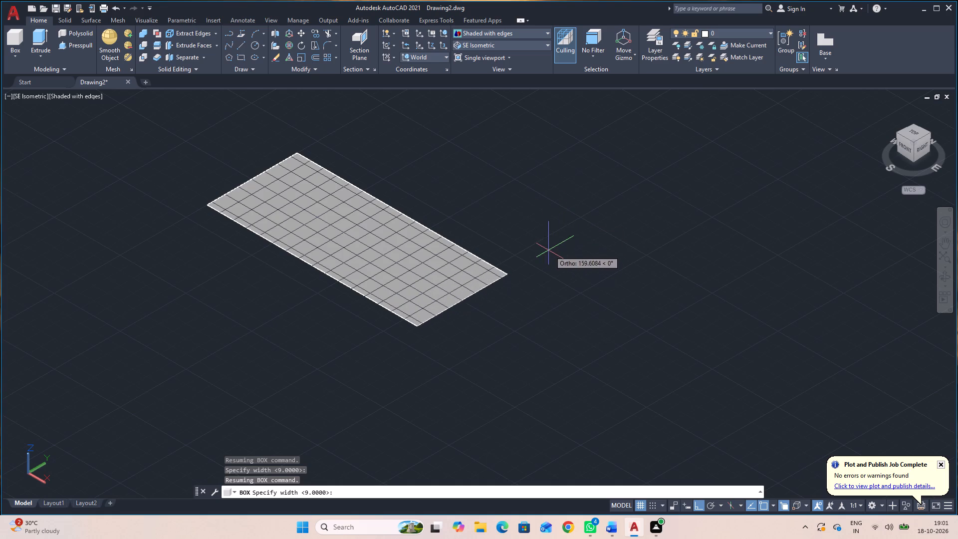
{"action": "type", "text": "36"}
{"action": "key", "text": "Return"}
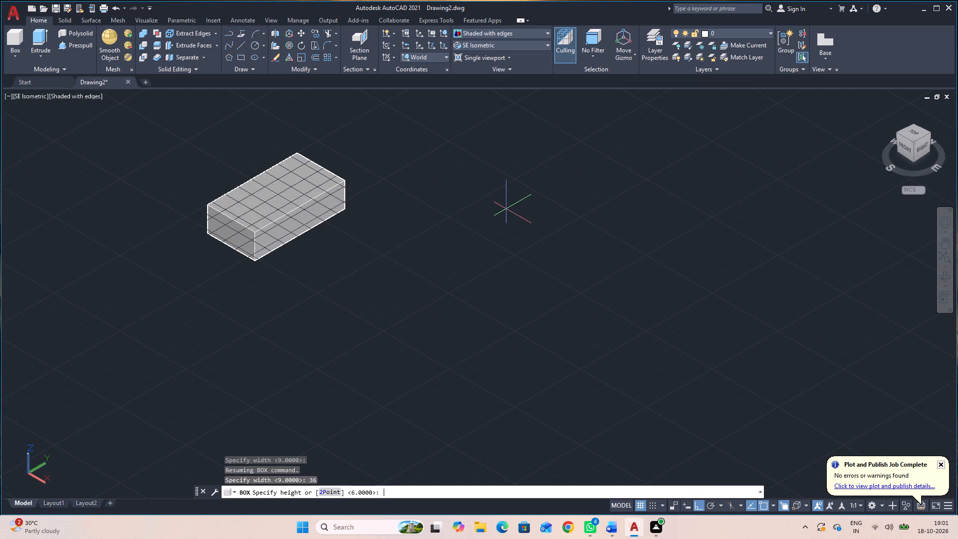
{"action": "middle_click_drag", "start_coordinate": [469, 152], "coordinate": [618, 335]}
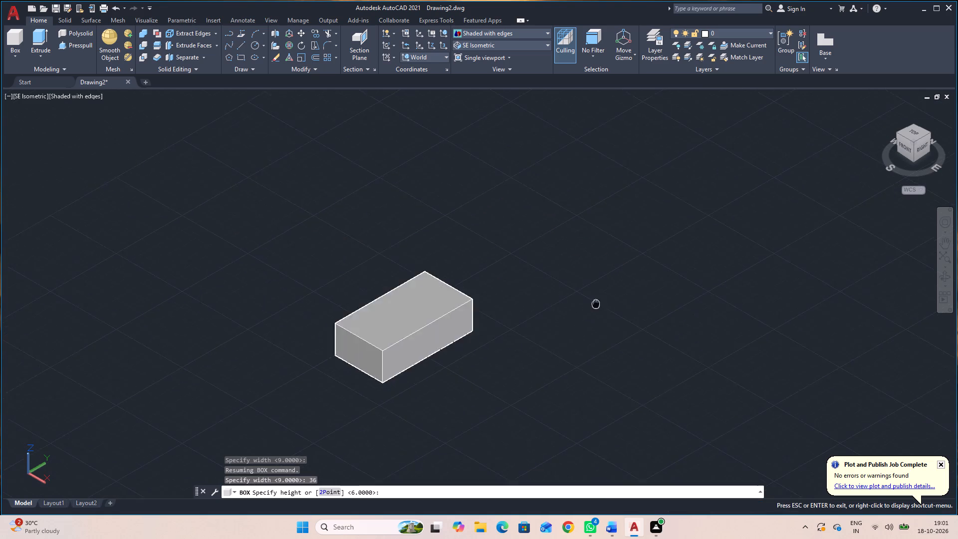
{"action": "middle_click_drag", "start_coordinate": [618, 335], "coordinate": [569, 307]}
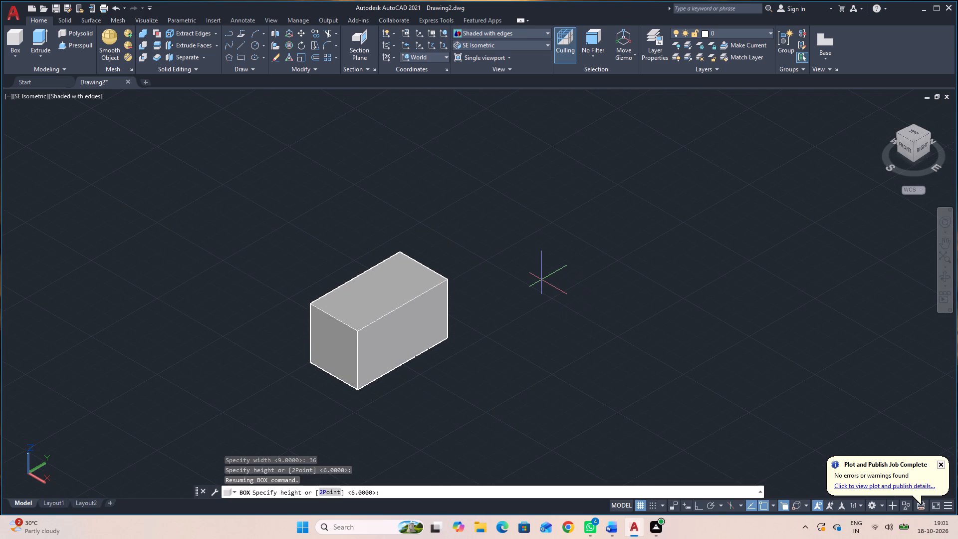
{"action": "key", "text": "6"}
{"action": "key", "text": "Return"}
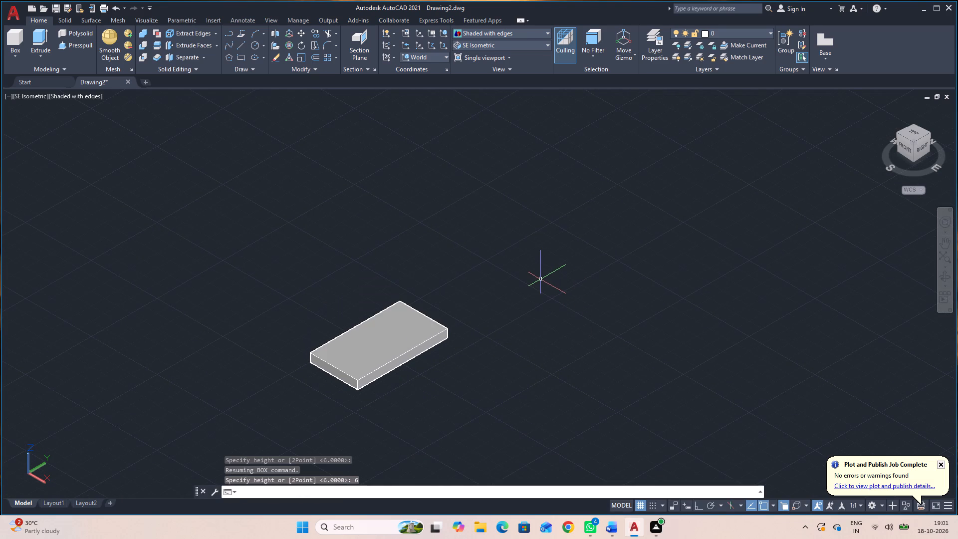
Create a radius 18 cylinder centred on the midpoint of the box's front top short edge, extending 6 down to the box's underside.
{"action": "scroll", "coordinate": [506, 401], "scroll_direction": "up", "scroll_amount": 1}
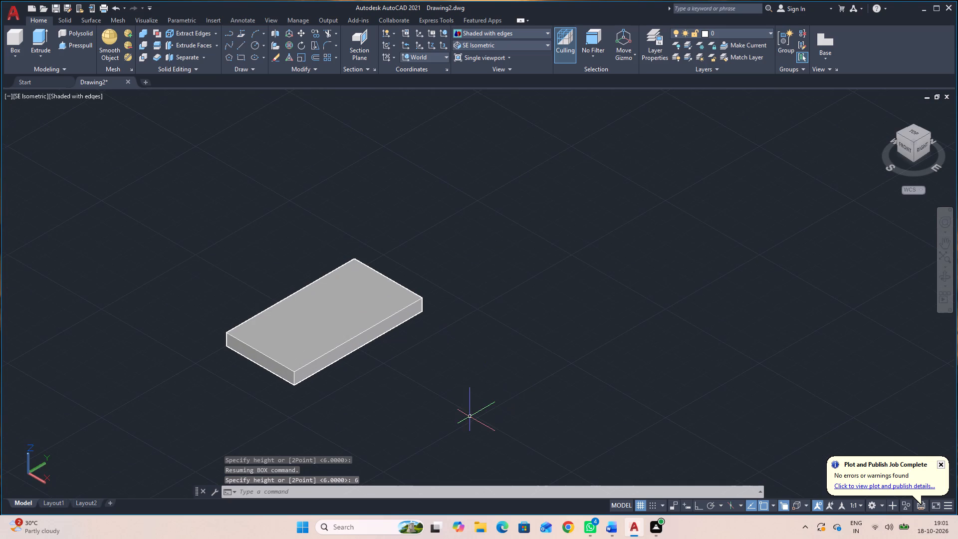
{"action": "middle_click_drag", "start_coordinate": [470, 417], "coordinate": [585, 392]}
{"action": "scroll", "coordinate": [546, 387], "scroll_direction": "up", "scroll_amount": 1}
{"action": "scroll", "coordinate": [487, 392], "scroll_direction": "up", "scroll_amount": 1}
{"action": "middle_click_drag", "start_coordinate": [487, 404], "coordinate": [602, 493]}
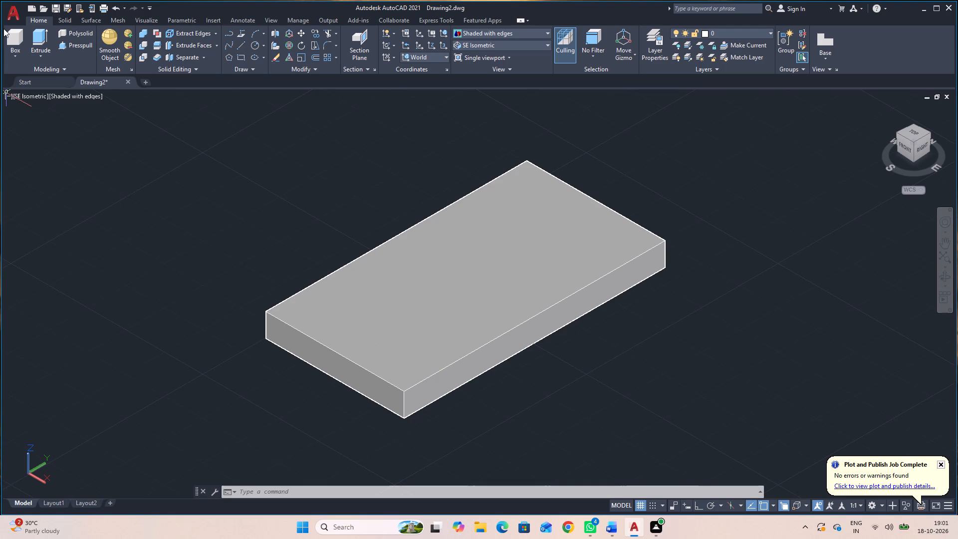
{"action": "left_click", "coordinate": [24, 62]}
{"action": "left_click", "coordinate": [26, 90]}
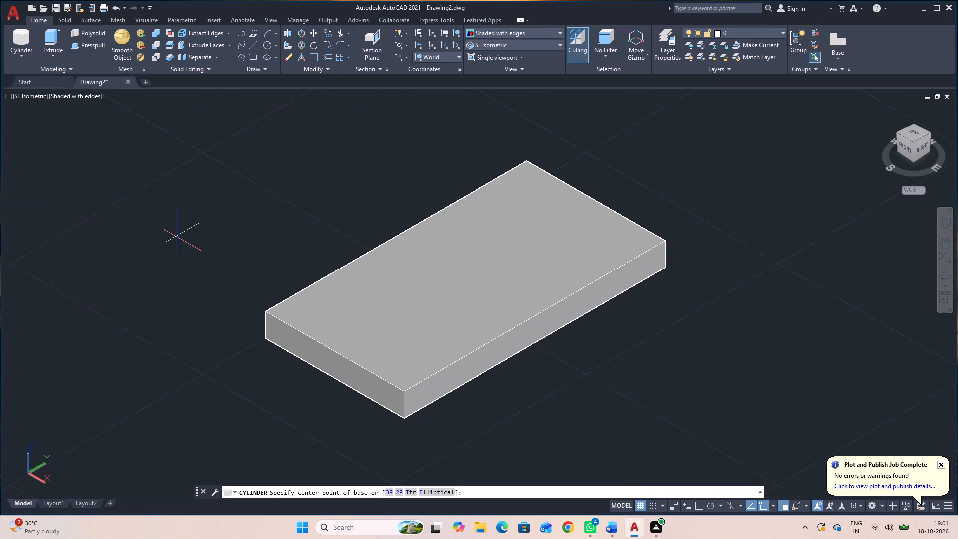
{"action": "left_click", "coordinate": [337, 355]}
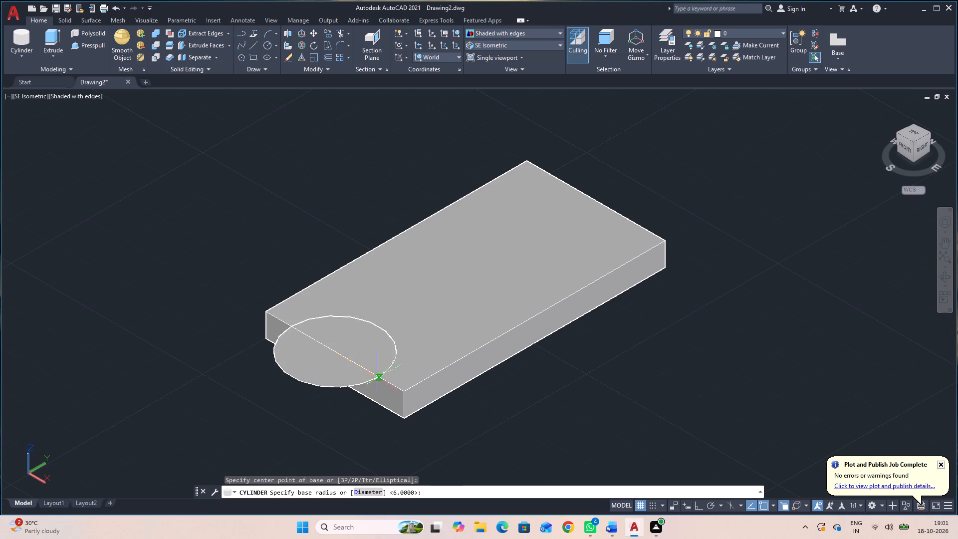
{"action": "left_click", "coordinate": [409, 393]}
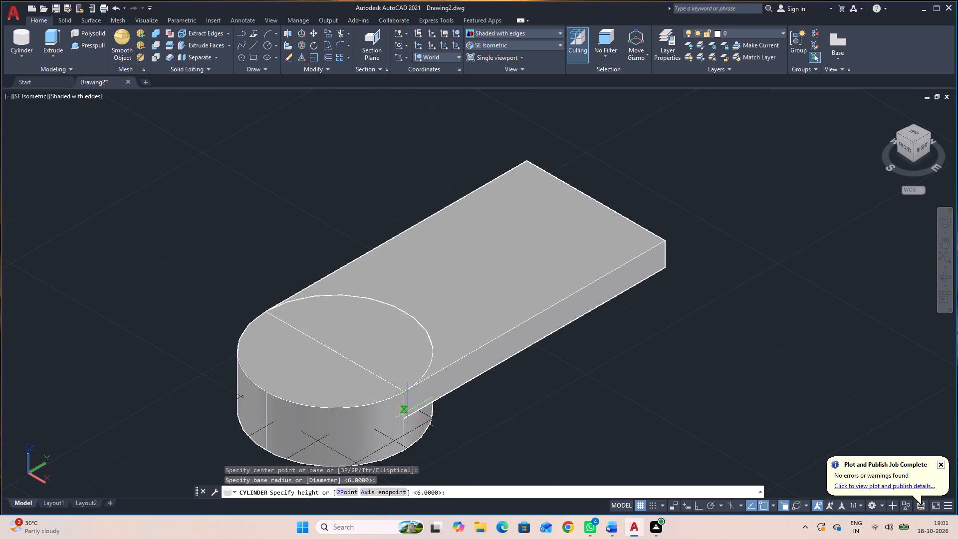
{"action": "left_click", "coordinate": [405, 420]}
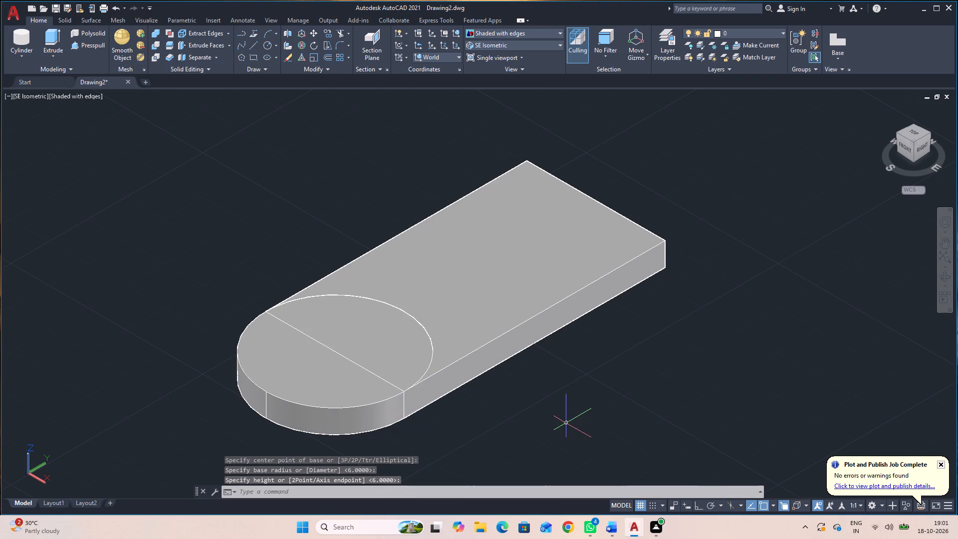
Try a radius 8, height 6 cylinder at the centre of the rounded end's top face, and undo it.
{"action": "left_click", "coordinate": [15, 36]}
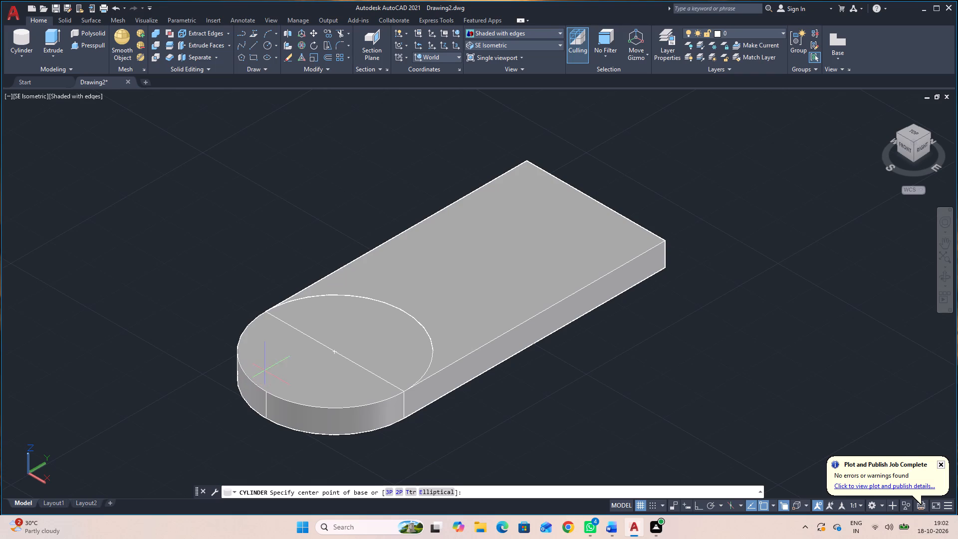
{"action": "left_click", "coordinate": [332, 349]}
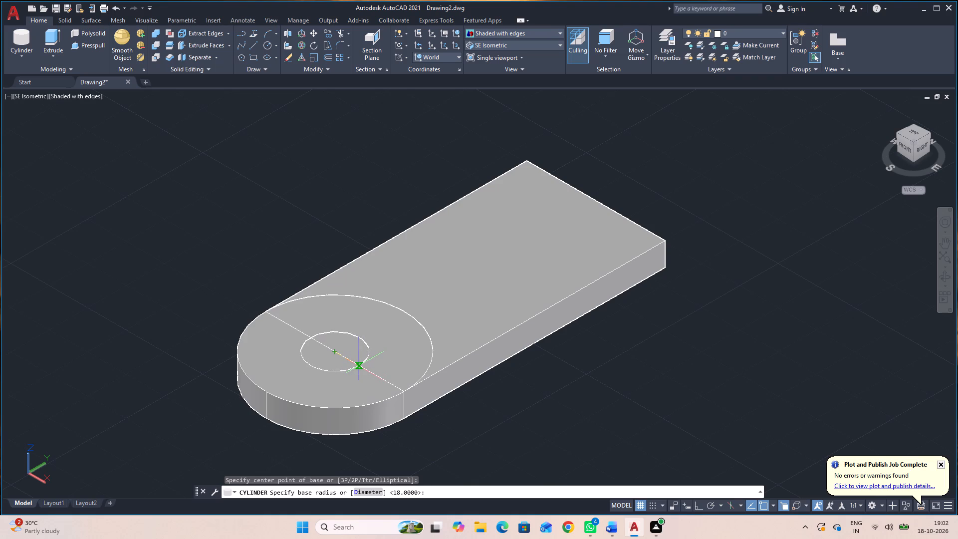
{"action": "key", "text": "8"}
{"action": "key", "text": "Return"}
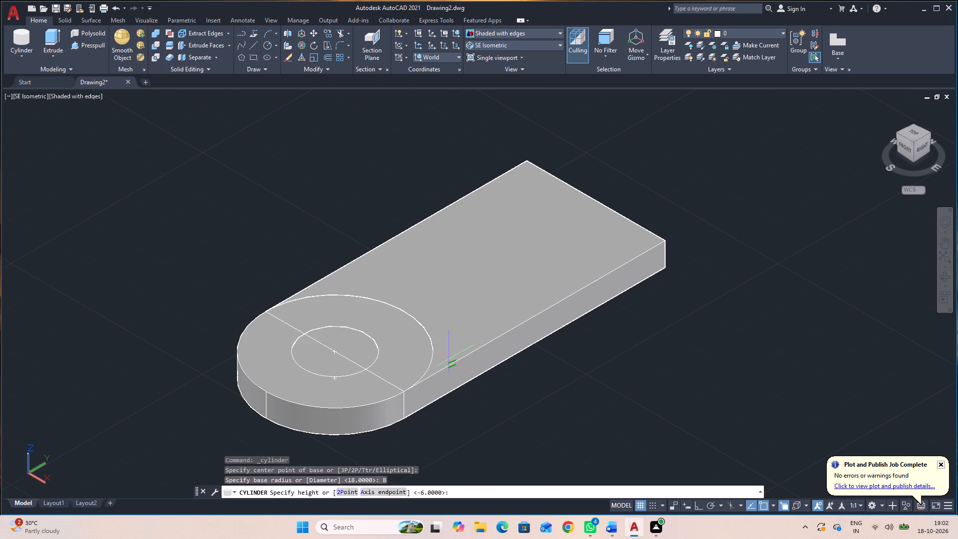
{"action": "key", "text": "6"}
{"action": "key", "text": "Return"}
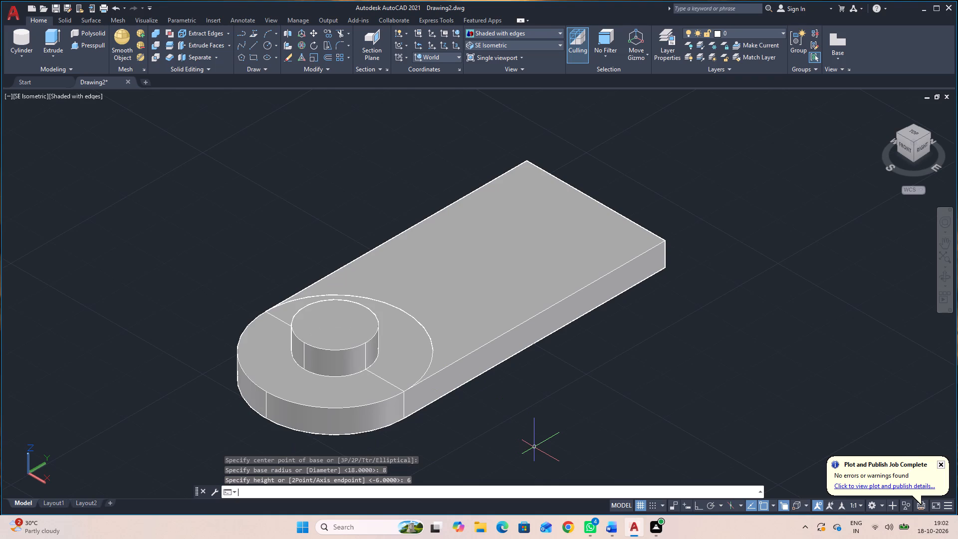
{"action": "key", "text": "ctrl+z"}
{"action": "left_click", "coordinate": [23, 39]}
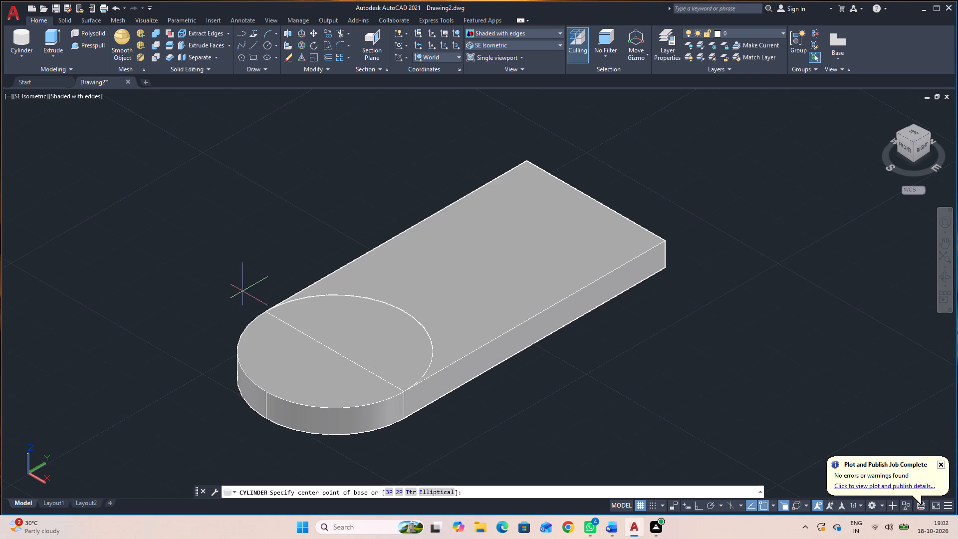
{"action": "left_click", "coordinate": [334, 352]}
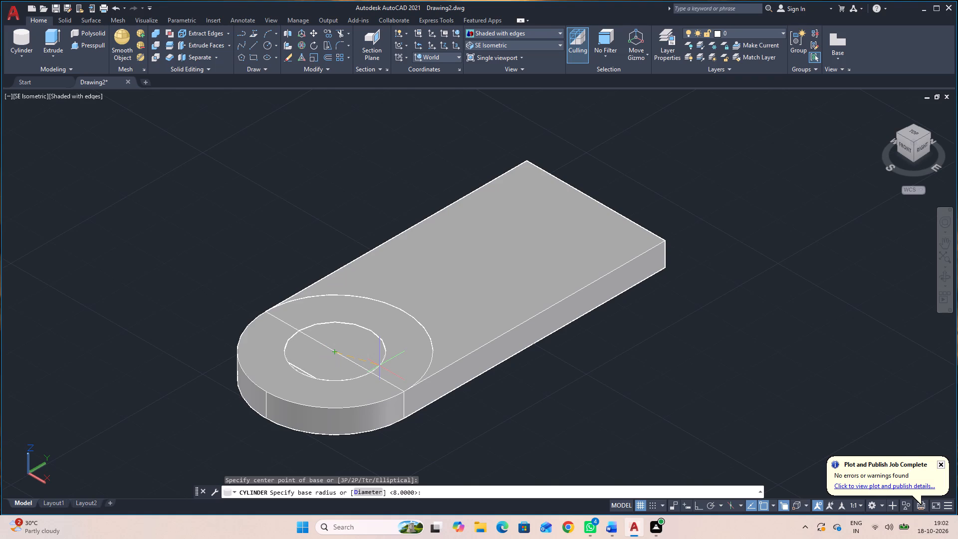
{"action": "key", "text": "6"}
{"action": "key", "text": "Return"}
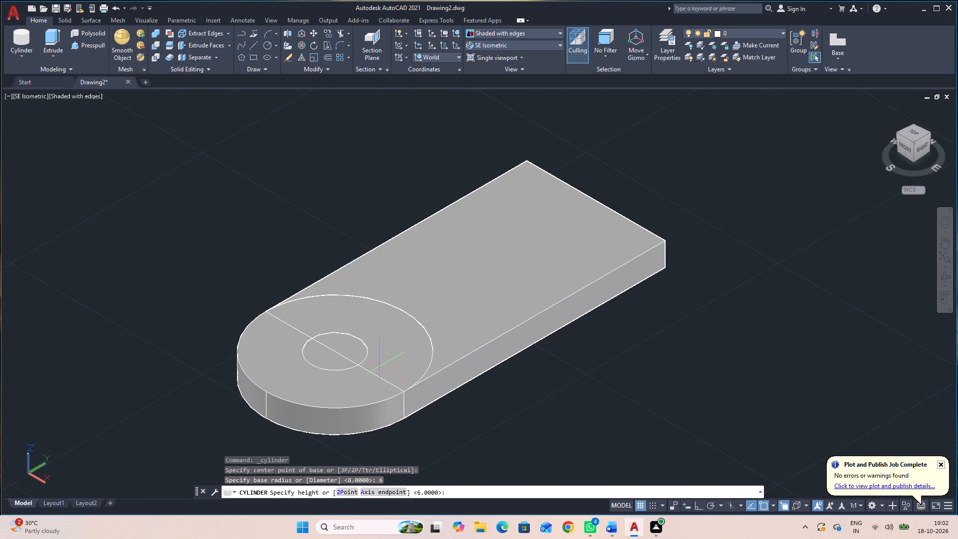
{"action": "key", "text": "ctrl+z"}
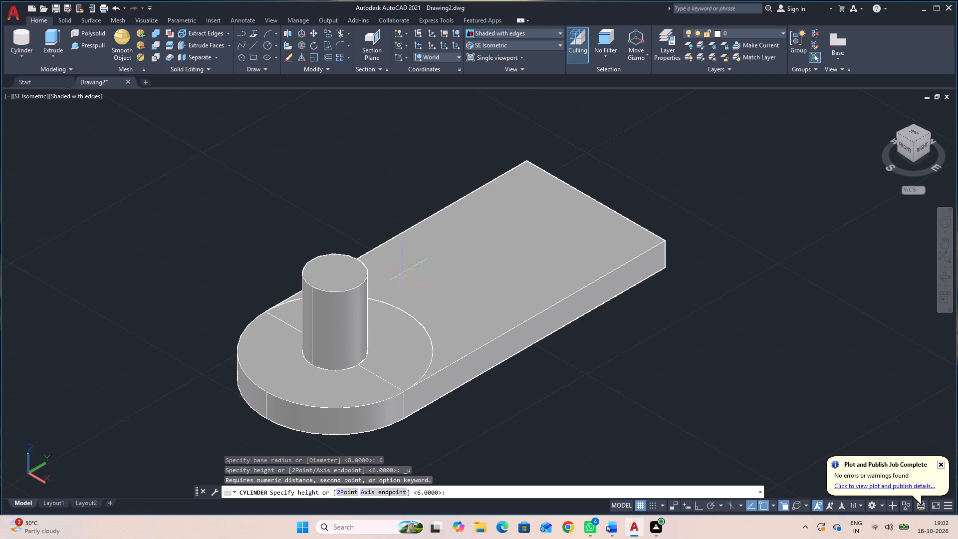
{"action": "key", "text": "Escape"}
Create a radius 8 cylinder centred on the near rounded end's top face, extending 6 down to the plate's underside.
{"action": "left_click", "coordinate": [21, 36]}
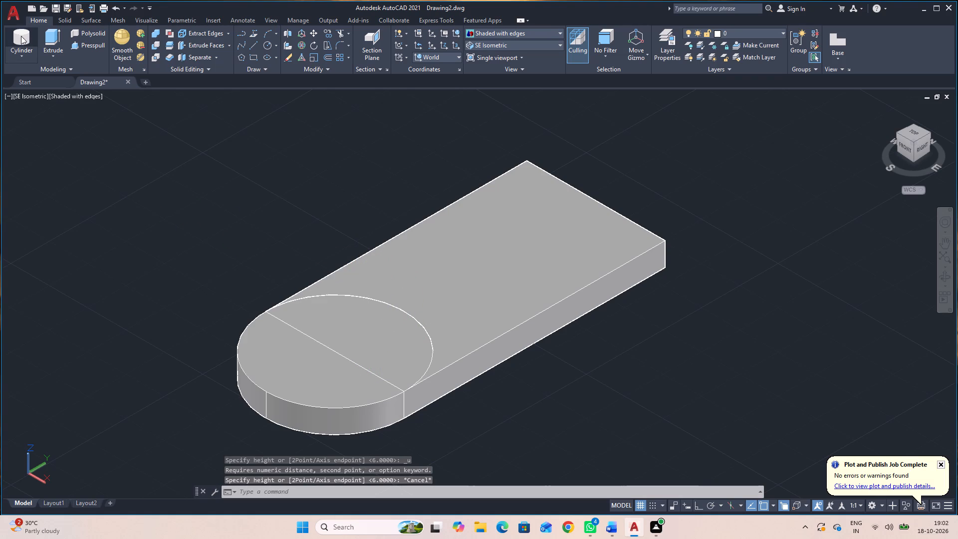
{"action": "left_click", "coordinate": [338, 354]}
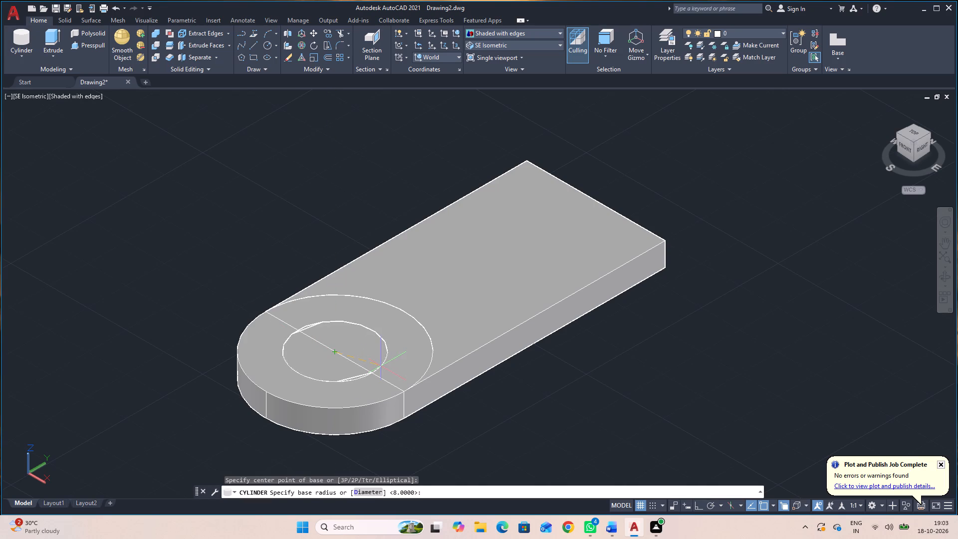
{"action": "key", "text": "8"}
{"action": "key", "text": "Return"}
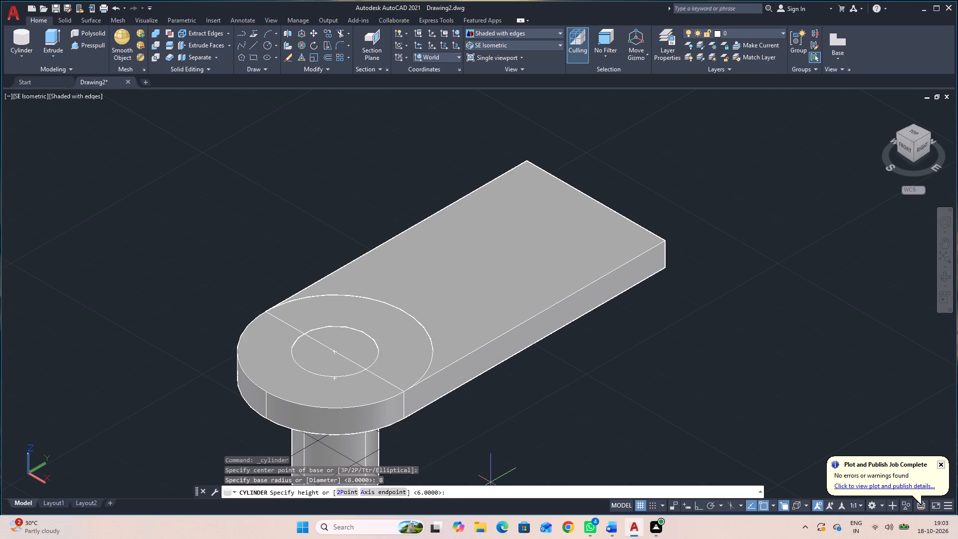
{"action": "key", "text": "minus"}
{"action": "key", "text": "6"}
{"action": "key", "text": "Return"}
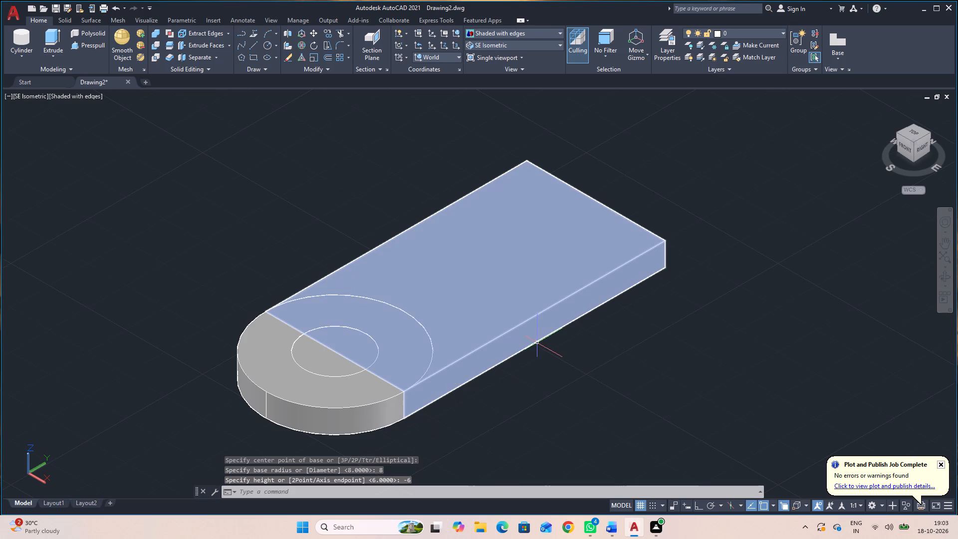
Create a radius 18 cylinder centred on the midpoint of the plate's far top short edge, extending 6 down to the underside.
{"action": "left_click", "coordinate": [20, 37]}
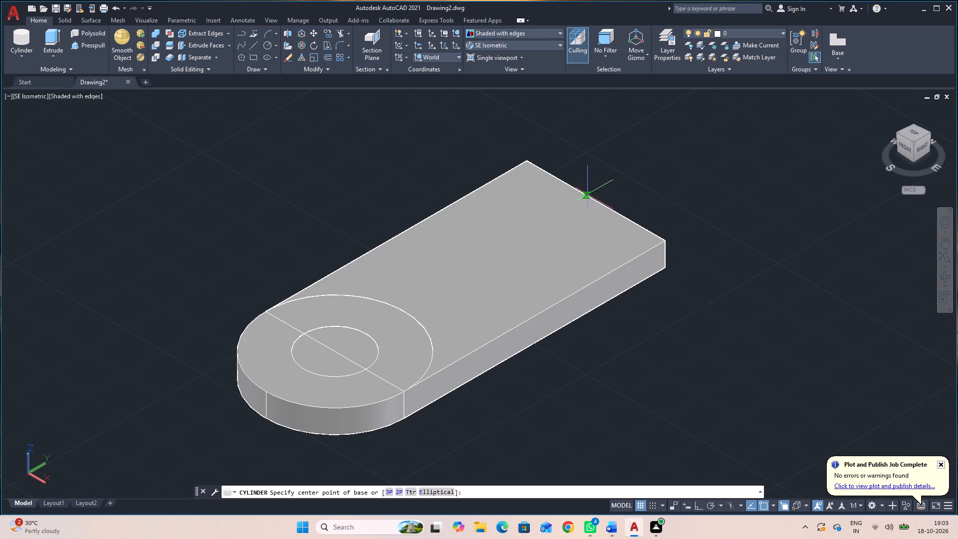
{"action": "left_click", "coordinate": [595, 201]}
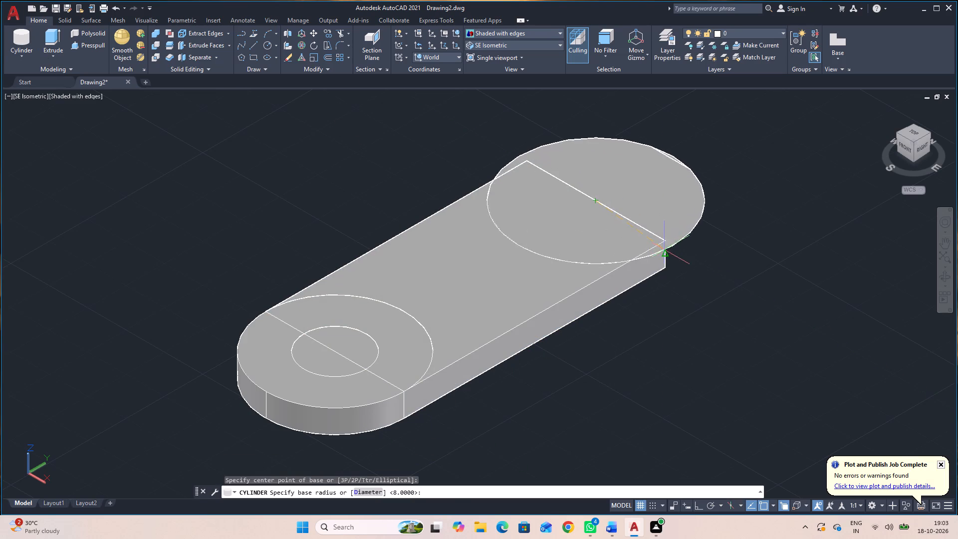
{"action": "left_click", "coordinate": [664, 240]}
{"action": "left_click", "coordinate": [666, 266]}
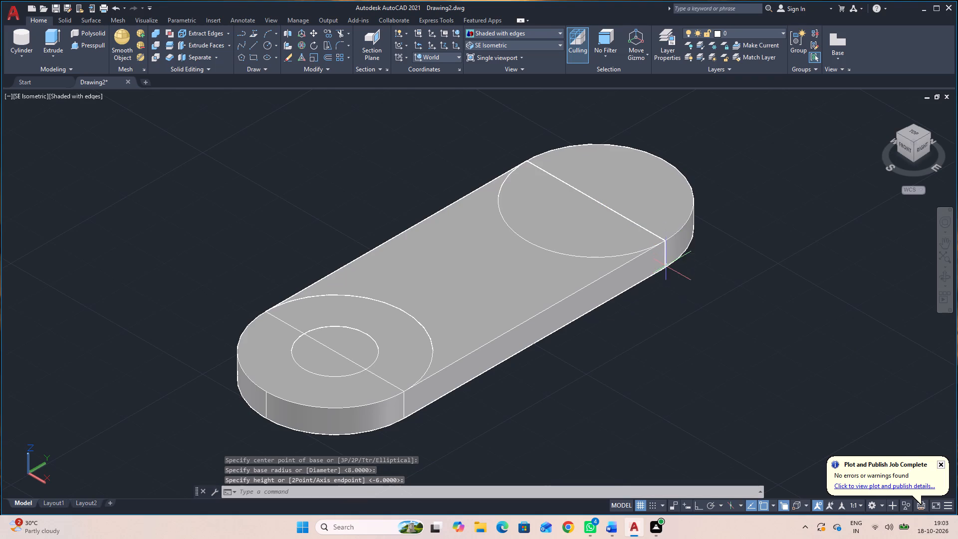
Create a radius 8 cylinder at the centre of the far rounded end's top face, with height -6.
{"action": "left_click", "coordinate": [24, 35]}
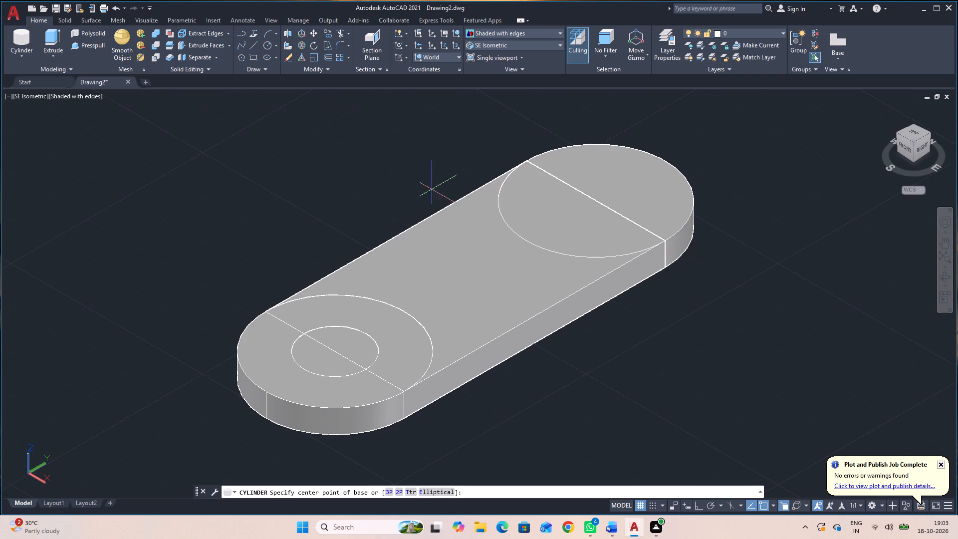
{"action": "left_click", "coordinate": [597, 198]}
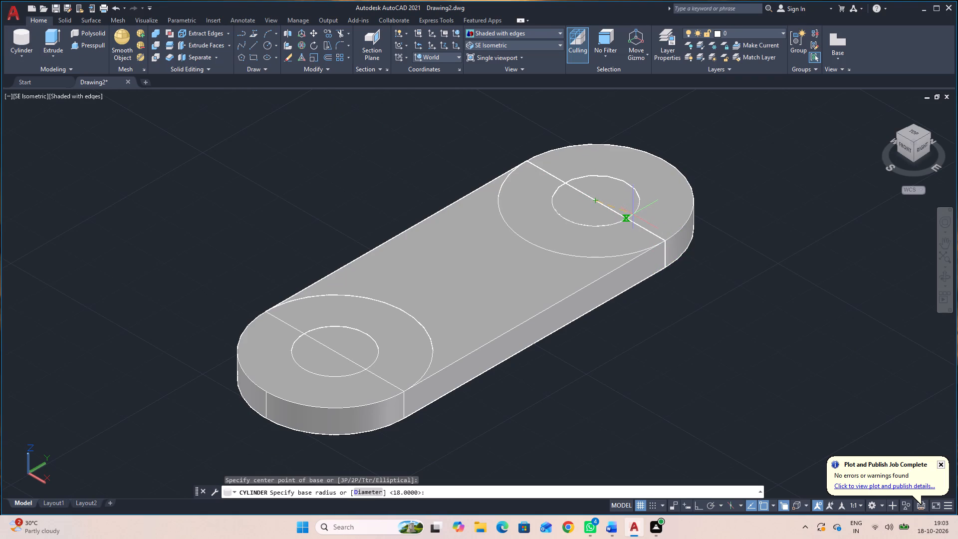
{"action": "key", "text": "8"}
{"action": "key", "text": "Return"}
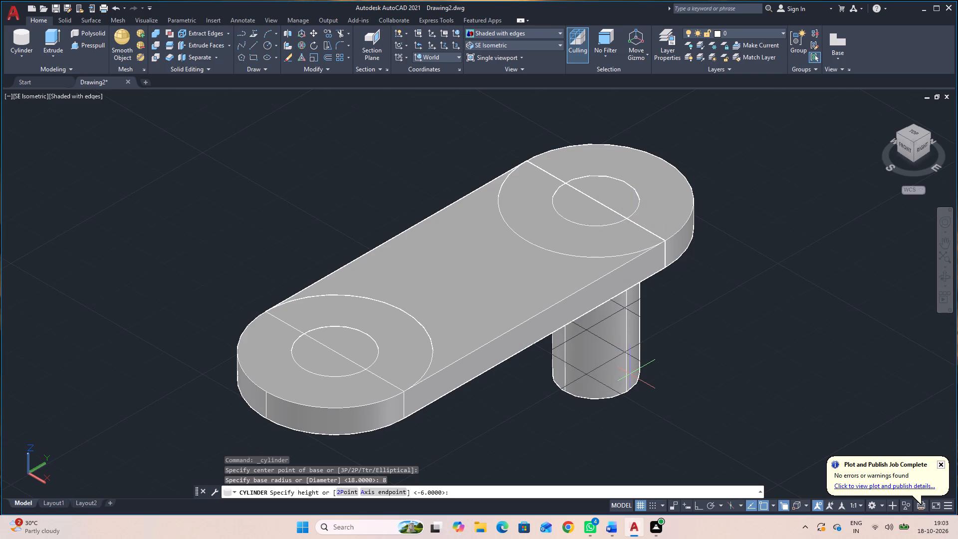
{"action": "key", "text": "minus"}
{"action": "key", "text": "6"}
{"action": "key", "text": "Return"}
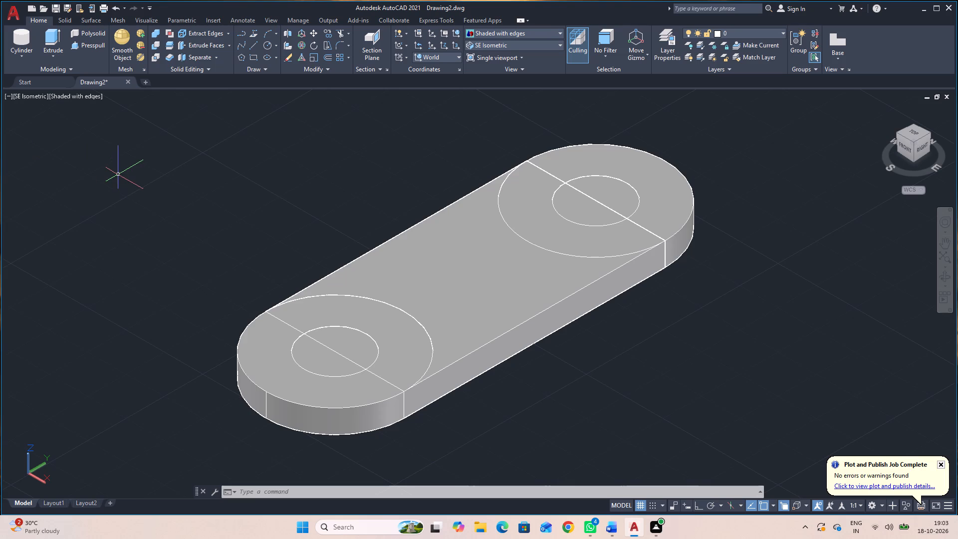
Create an upright box starting 18 from the long top edge's midpoint, 36 long along that edge, 6 wide outward and 30 high.
{"action": "left_click", "coordinate": [26, 55]}
{"action": "left_click", "coordinate": [28, 74]}
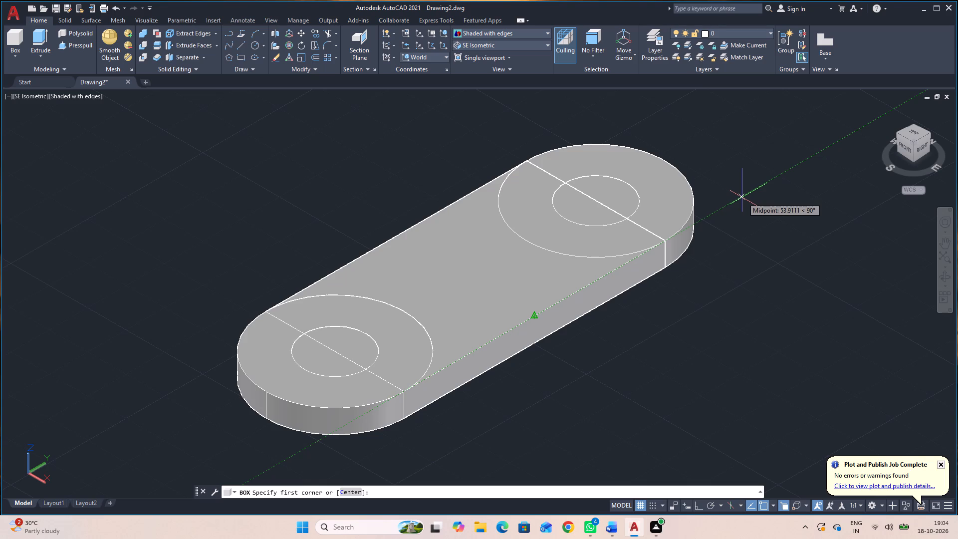
{"action": "type", "text": "18"}
{"action": "key", "text": "Return"}
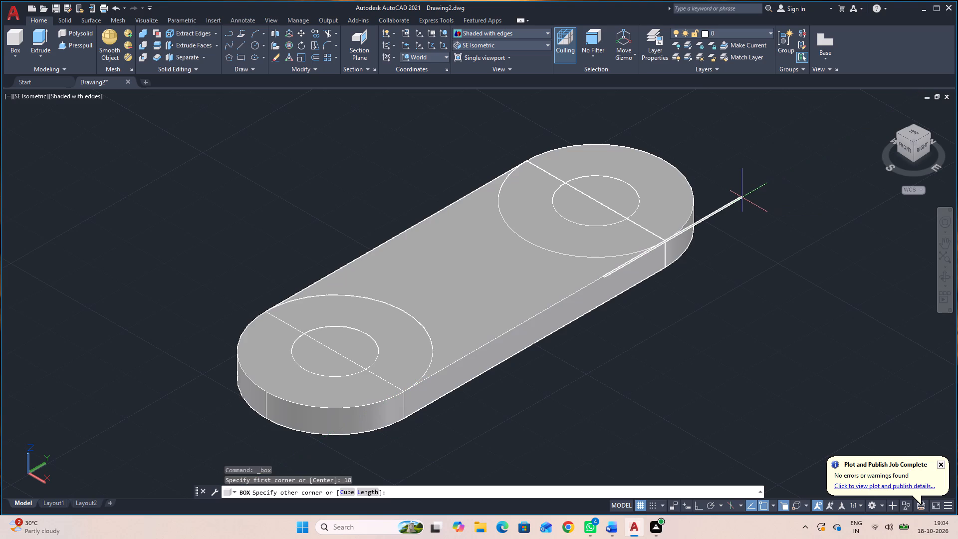
{"action": "type", "text": "L"}
{"action": "key", "text": "space"}
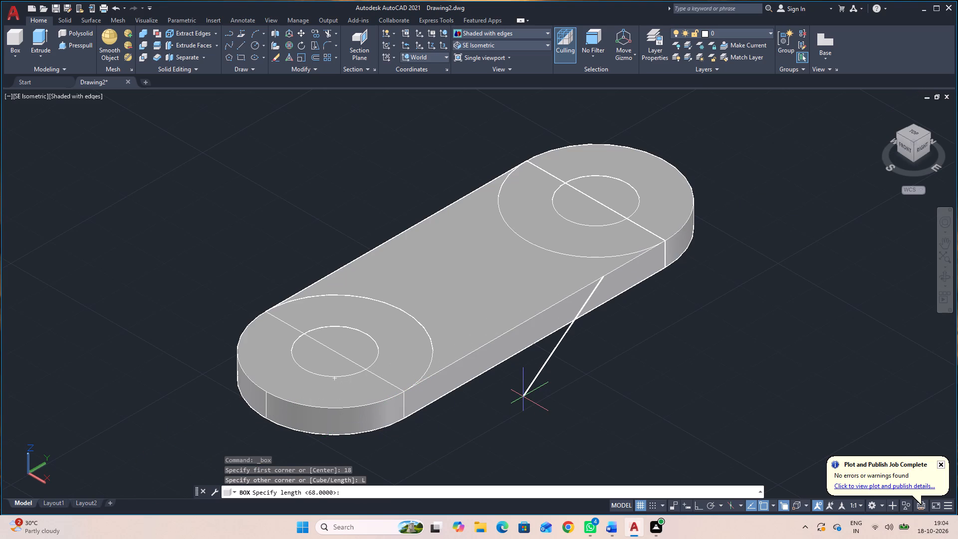
{"action": "key", "text": "F8"}
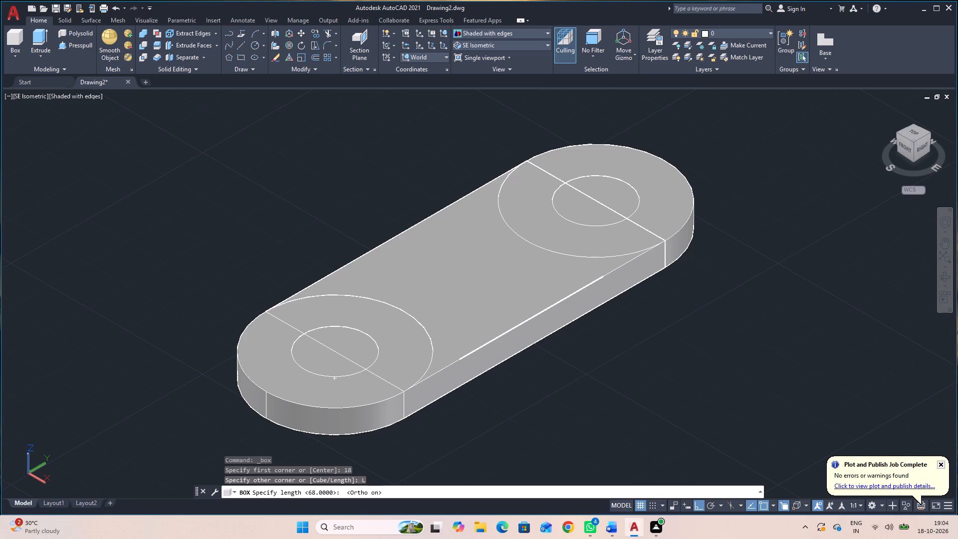
{"action": "key", "text": "F8"}
{"action": "key", "text": "F8"}
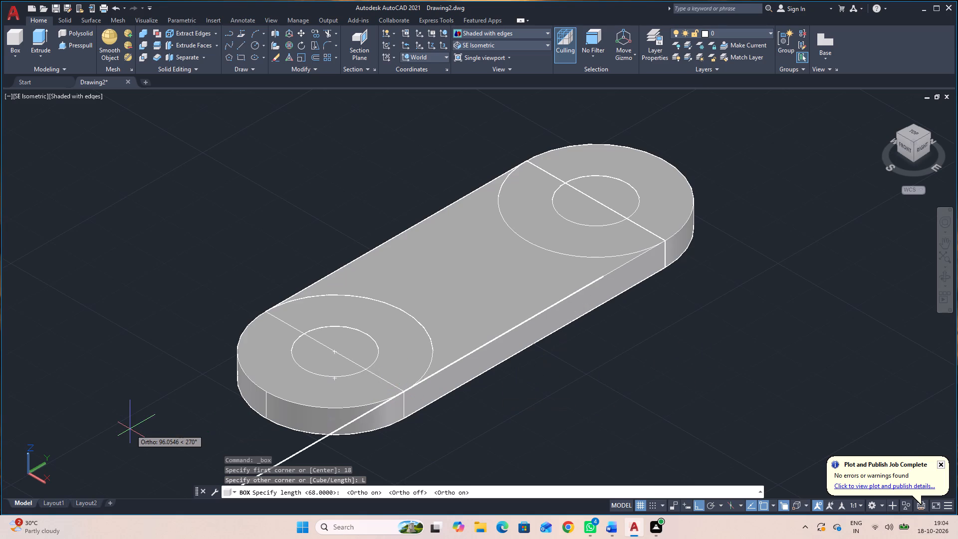
{"action": "type", "text": "36"}
{"action": "key", "text": "Return"}
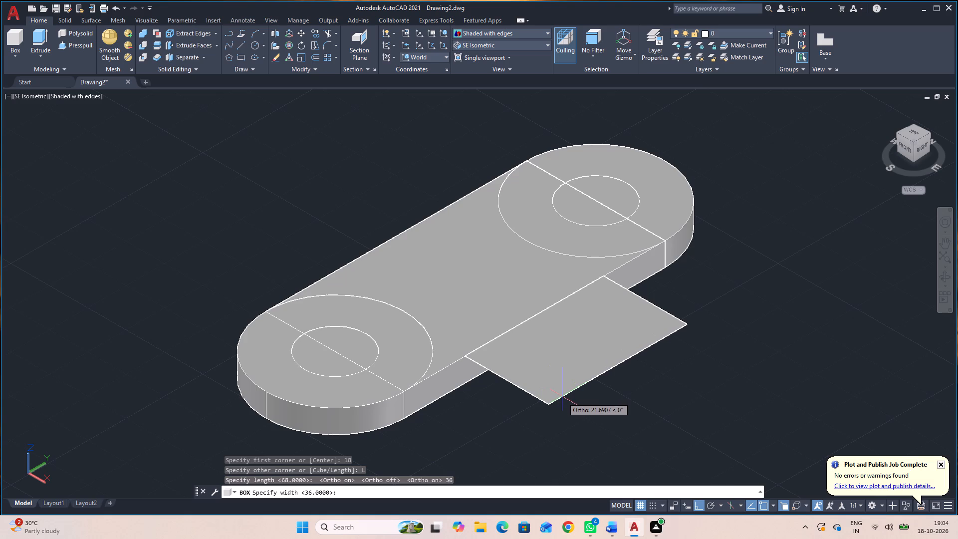
{"action": "key", "text": "6"}
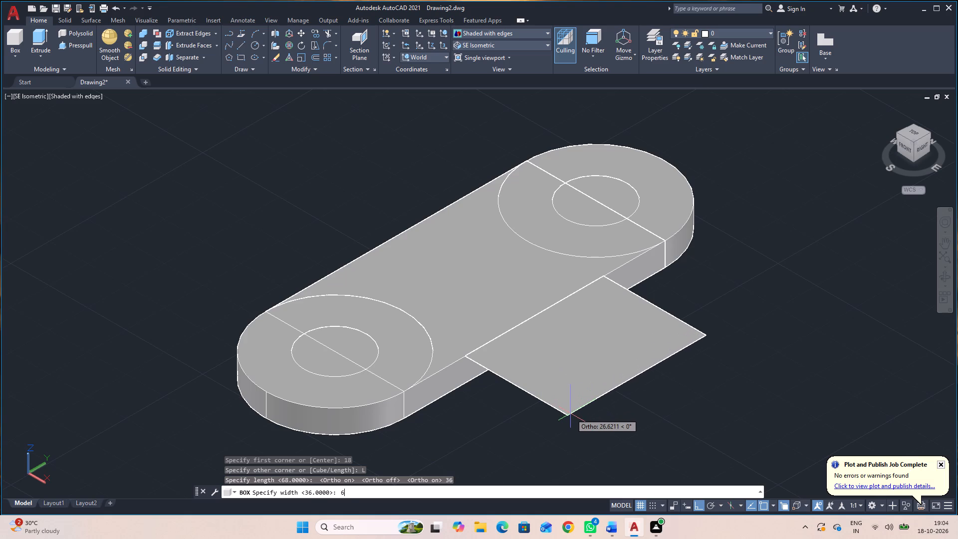
{"action": "key", "text": "Return"}
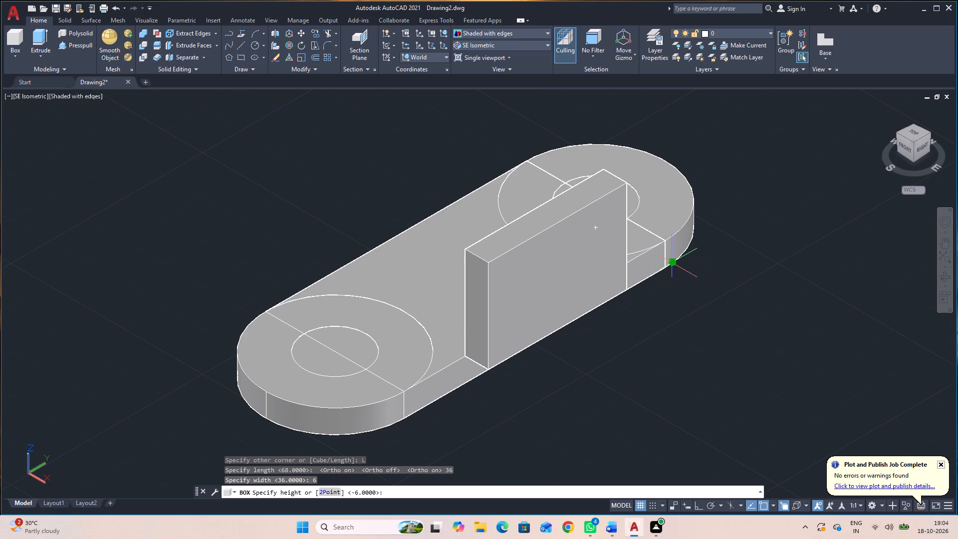
{"action": "type", "text": "30"}
{"action": "key", "text": "Return"}
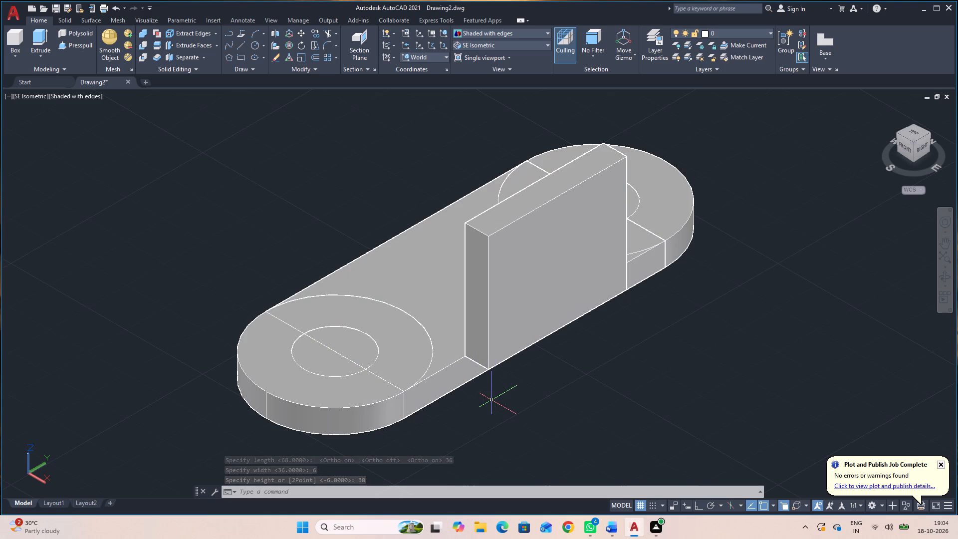
Move the upright box straight down from its lower inner corner so its base meets the plate's bottom edge.
{"action": "left_click", "coordinate": [499, 322]}
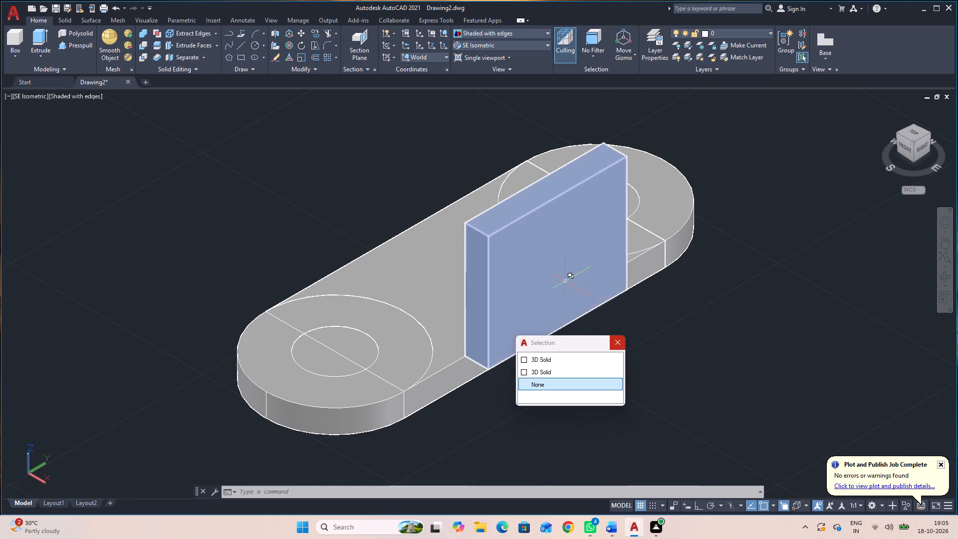
{"action": "left_click", "coordinate": [565, 281]}
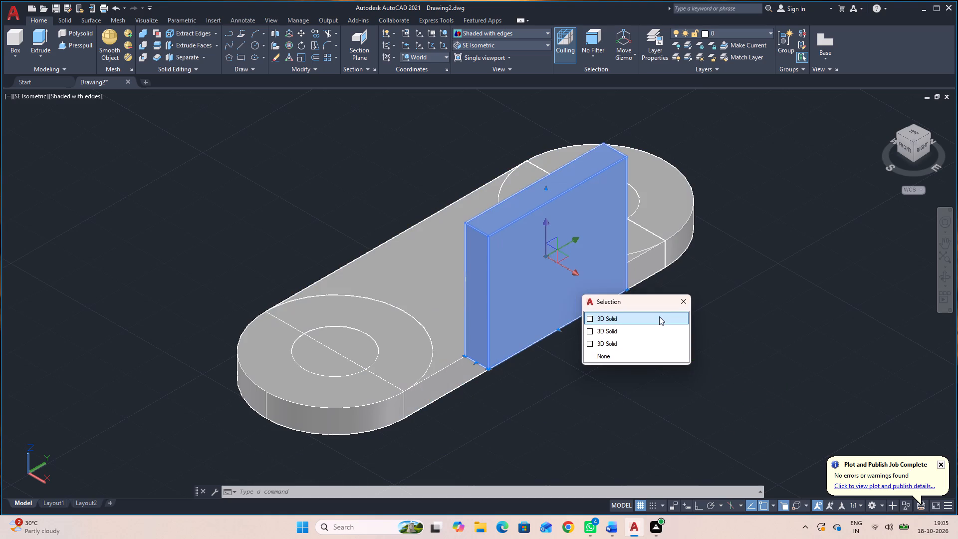
{"action": "left_click", "coordinate": [659, 316]}
{"action": "type", "text": "M"}
{"action": "key", "text": "space"}
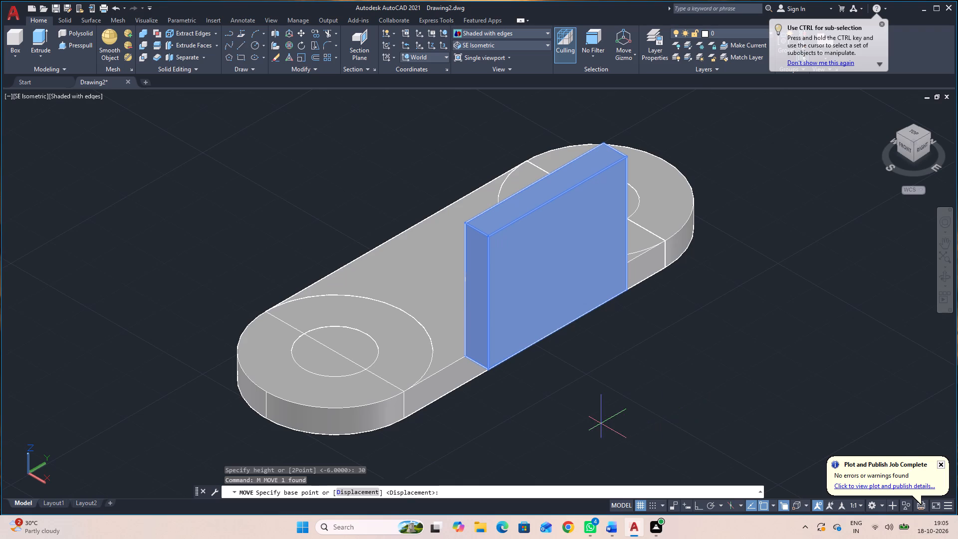
{"action": "left_click", "coordinate": [465, 354]}
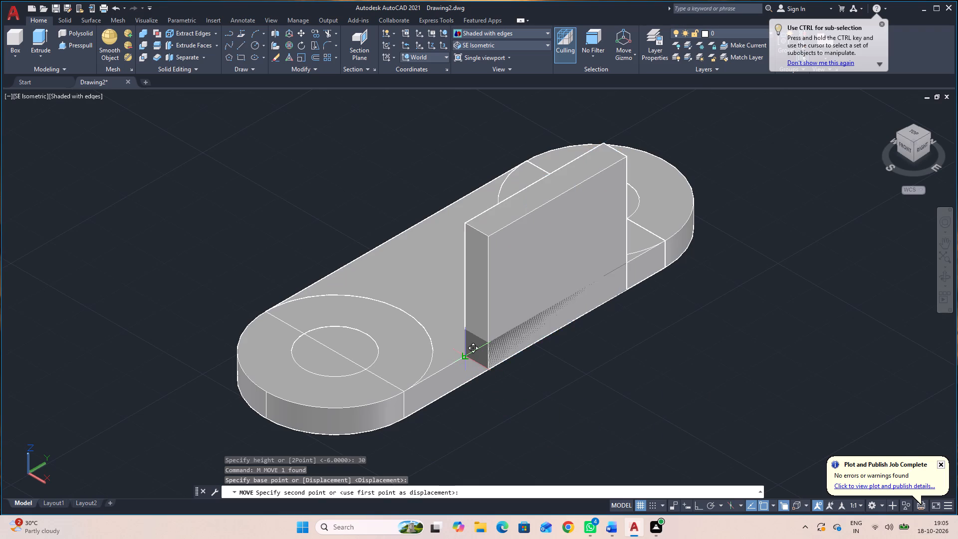
{"action": "left_click", "coordinate": [467, 382]}
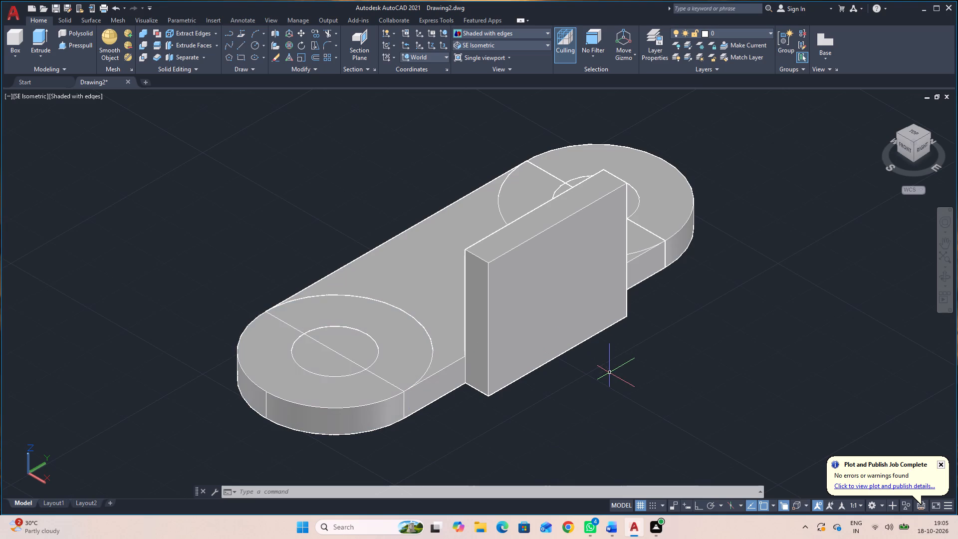
Subtract both radius 8 cylinders from the flat plate, its two rounded ends and the upright box, merging these into one solid.
{"action": "left_click", "coordinate": [944, 283]}
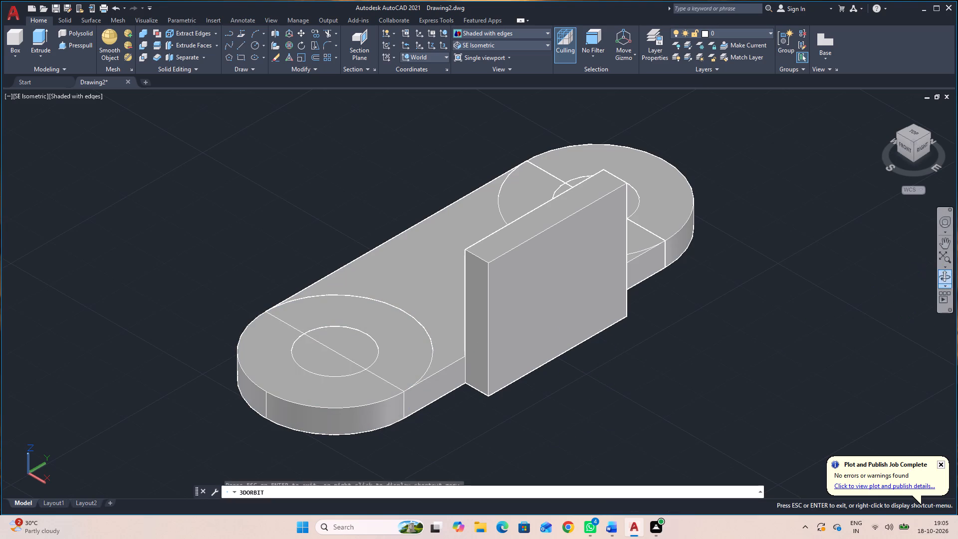
{"action": "left_click_drag", "start_coordinate": [831, 311], "coordinate": [824, 335]}
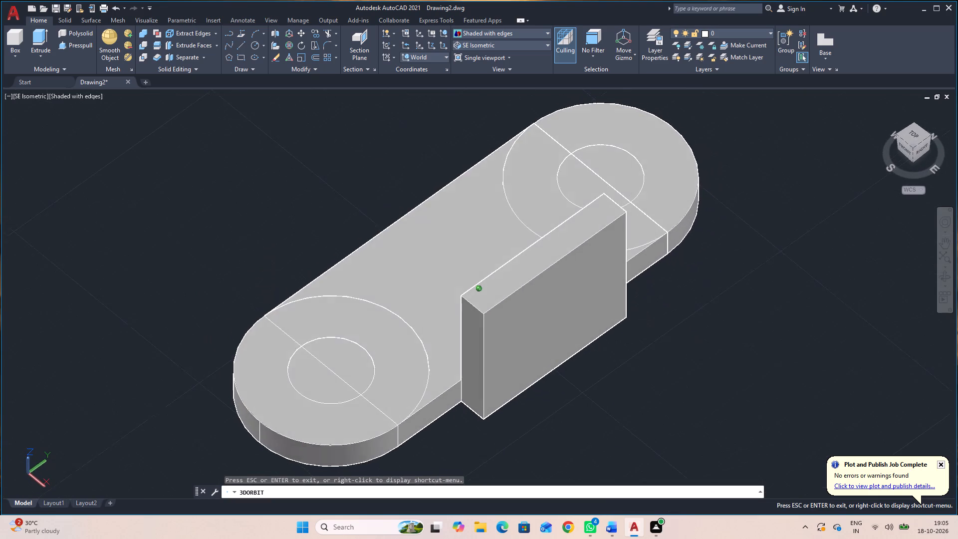
{"action": "left_click_drag", "start_coordinate": [824, 335], "coordinate": [819, 332]}
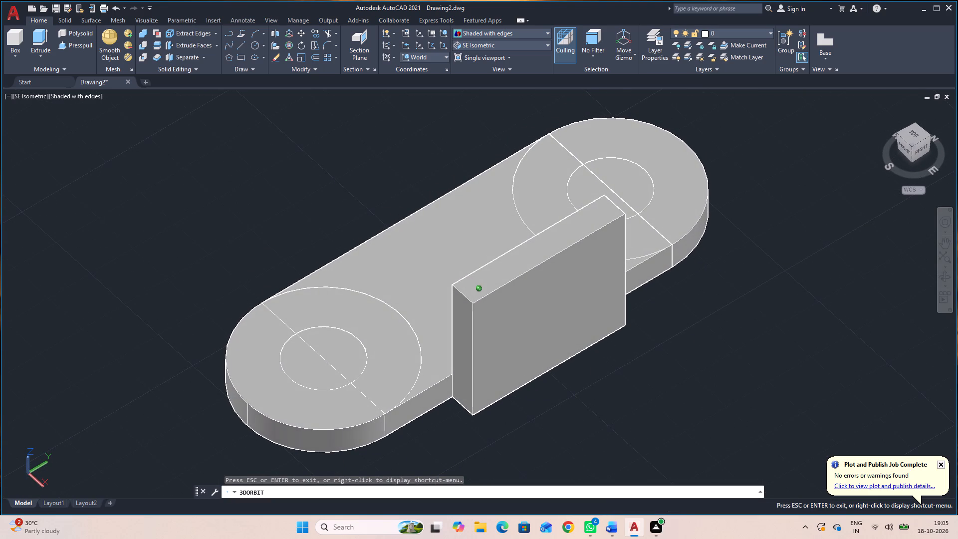
{"action": "key", "text": "Escape"}
{"action": "type", "text": "SUB"}
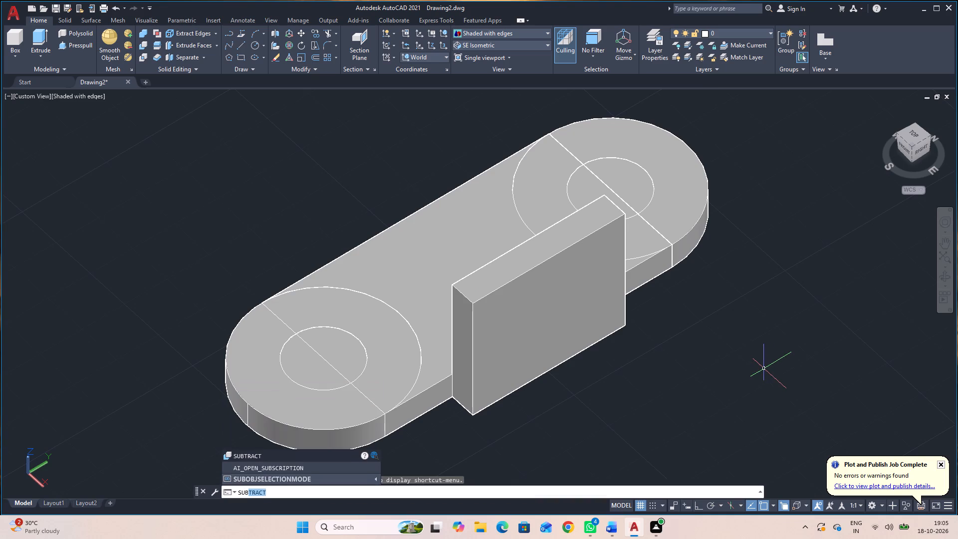
{"action": "key", "text": "space"}
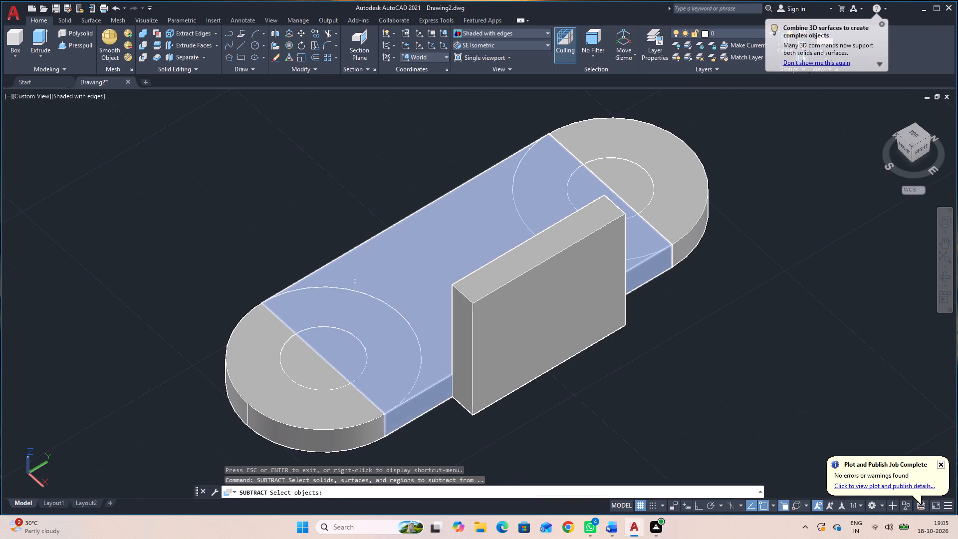
{"action": "left_click", "coordinate": [381, 263]}
{"action": "left_click", "coordinate": [665, 151]}
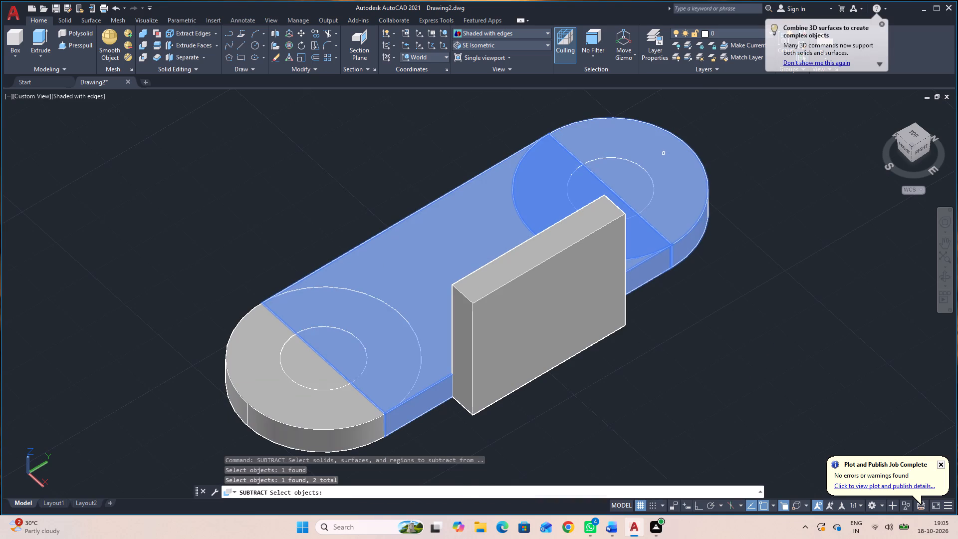
{"action": "left_click", "coordinate": [323, 410]}
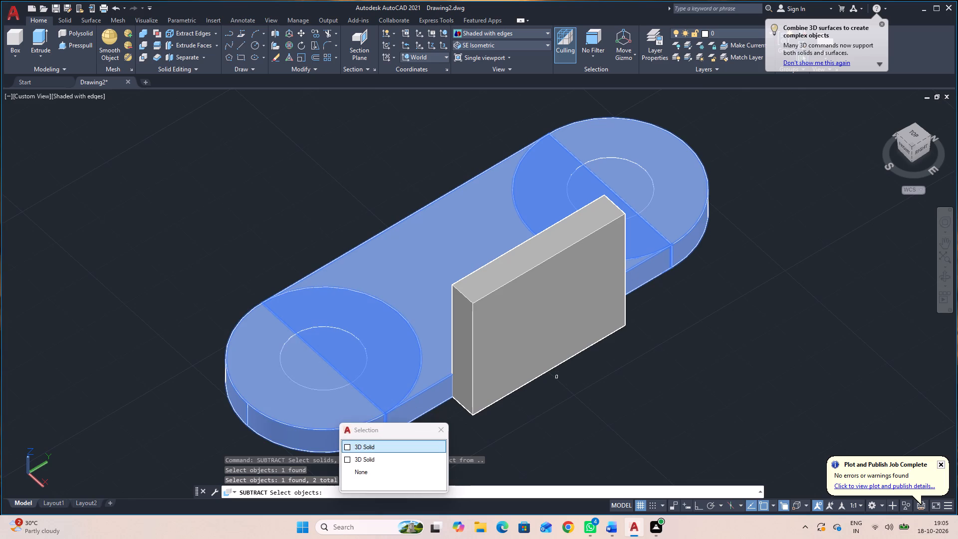
{"action": "left_click", "coordinate": [551, 370]}
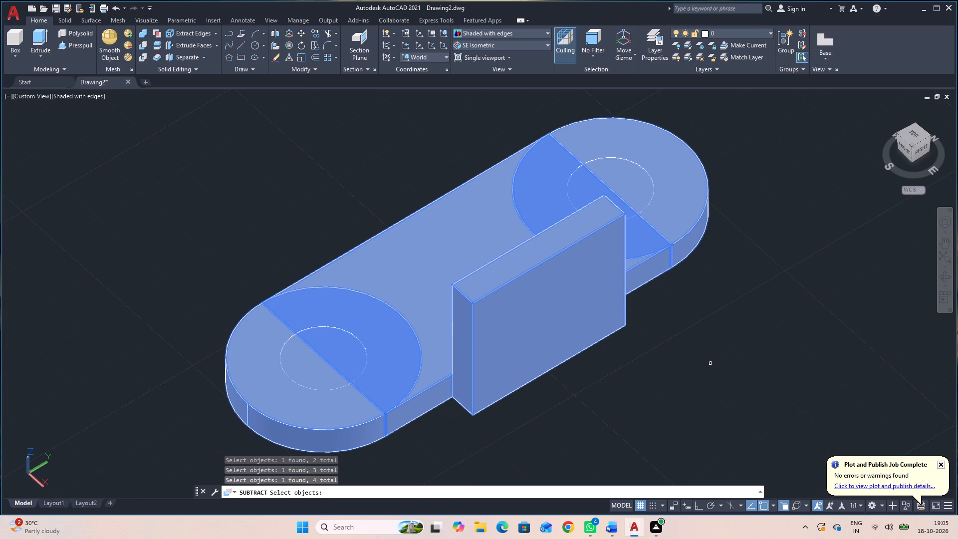
{"action": "key", "text": "space"}
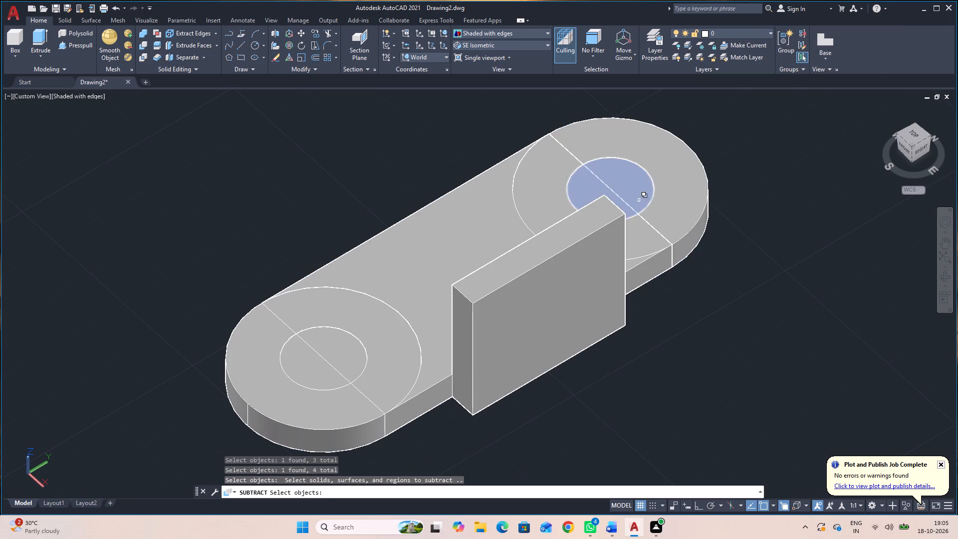
{"action": "left_click", "coordinate": [639, 201]}
{"action": "left_click", "coordinate": [673, 250]}
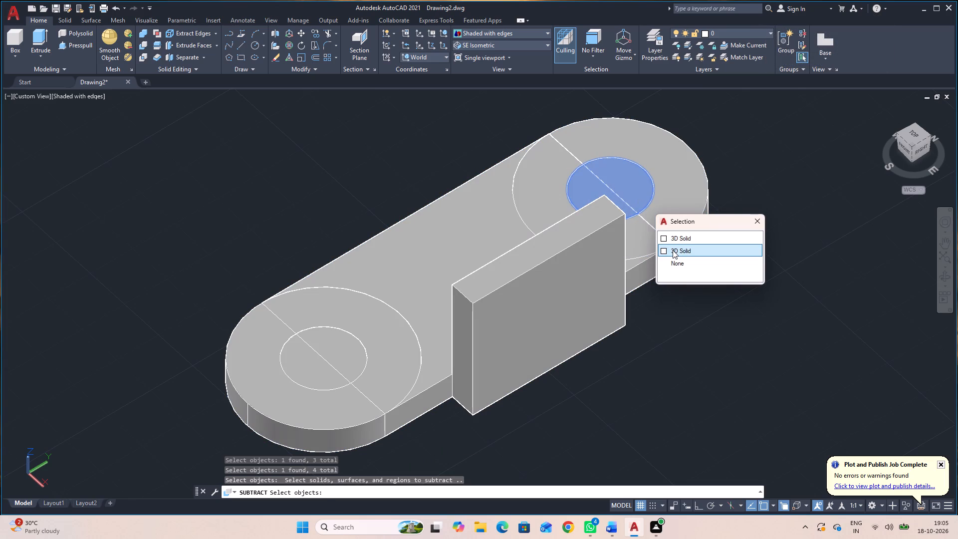
{"action": "left_click", "coordinate": [673, 250]}
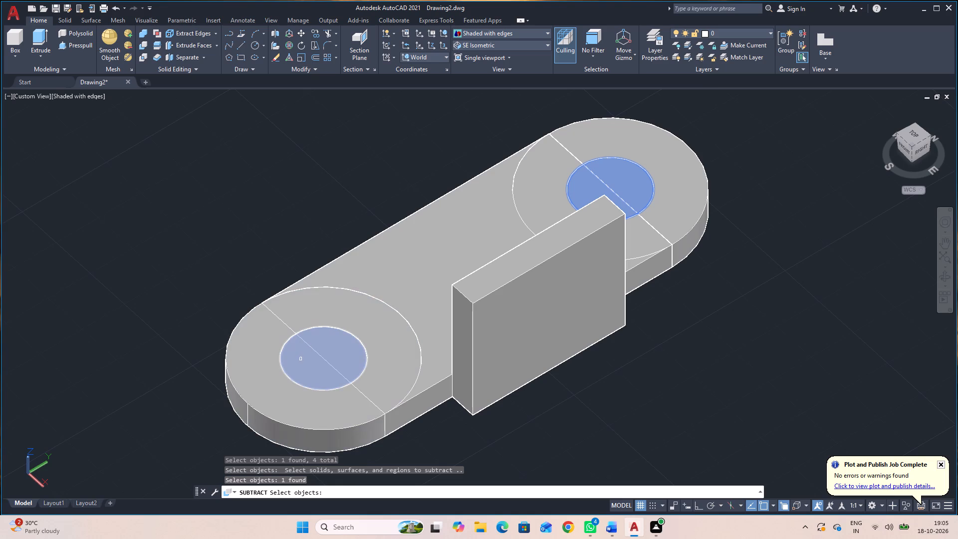
{"action": "left_click", "coordinate": [301, 361]}
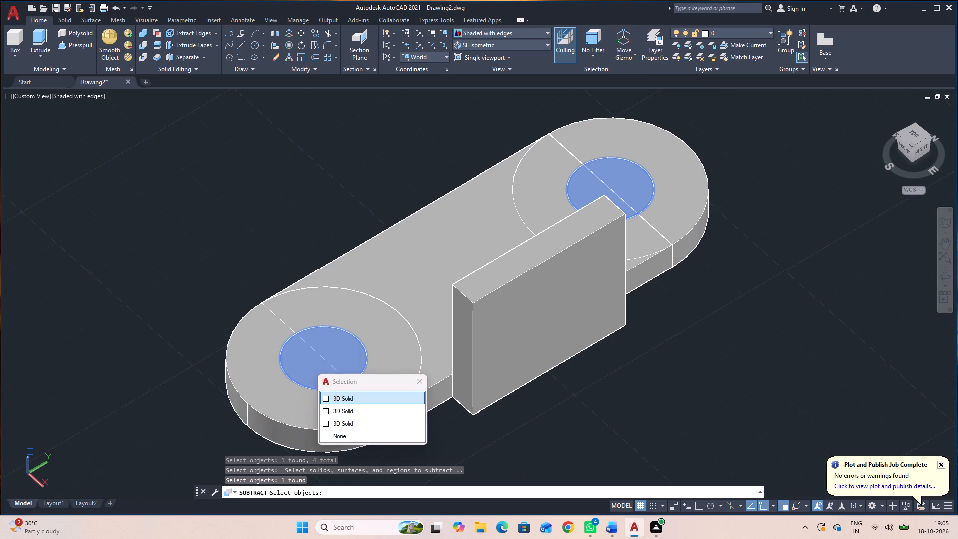
{"action": "key", "text": "space"}
{"action": "key", "text": "space"}
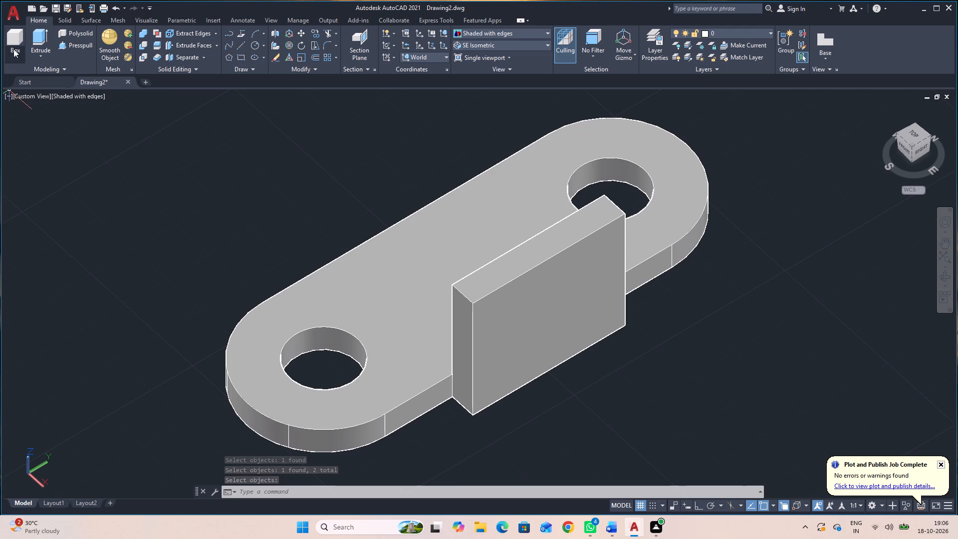
Create a small box against the upright plate's near end, as deep as its thickness, from the flat plate's top edge down to the underside.
{"action": "left_click", "coordinate": [15, 36]}
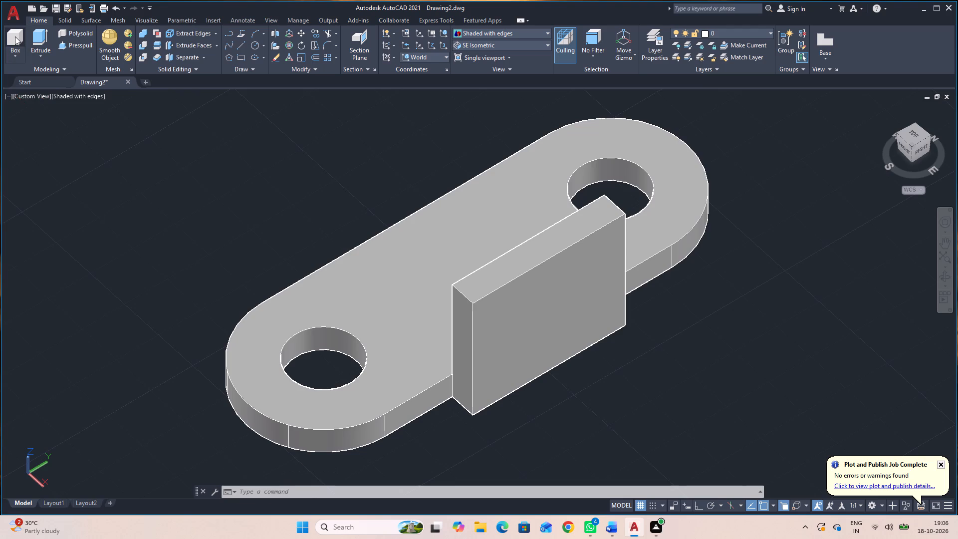
{"action": "left_click", "coordinate": [451, 374]}
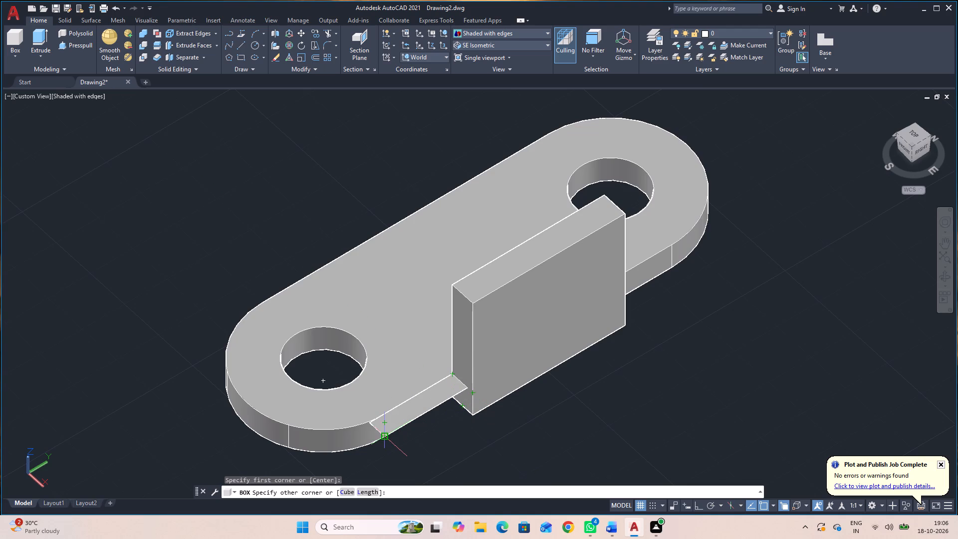
{"action": "key", "text": "l"}
{"action": "key", "text": "space"}
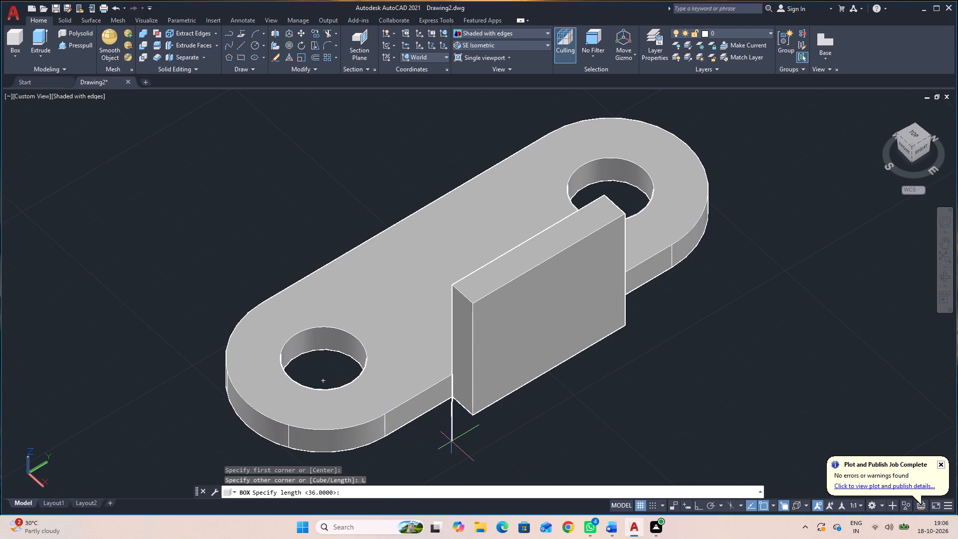
{"action": "key", "text": "F8"}
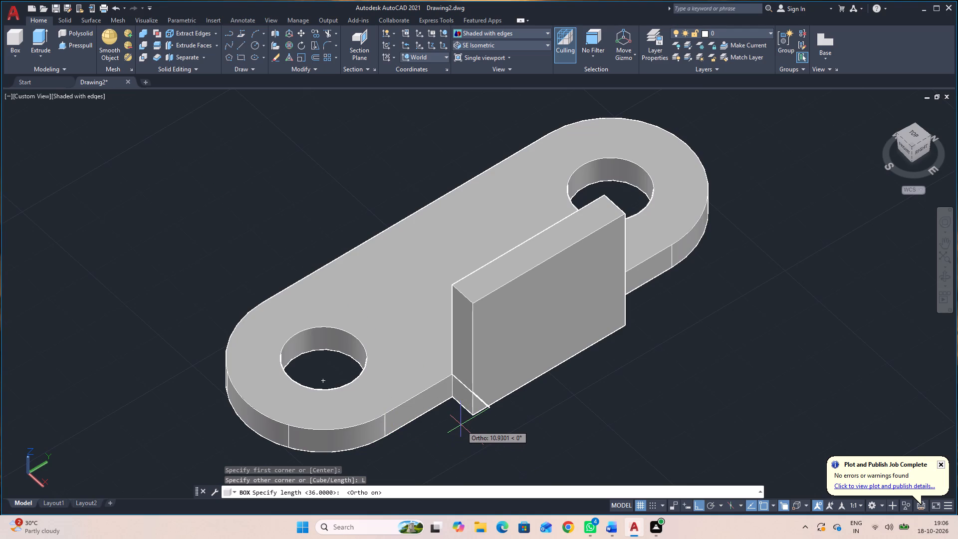
{"action": "left_click", "coordinate": [474, 392]}
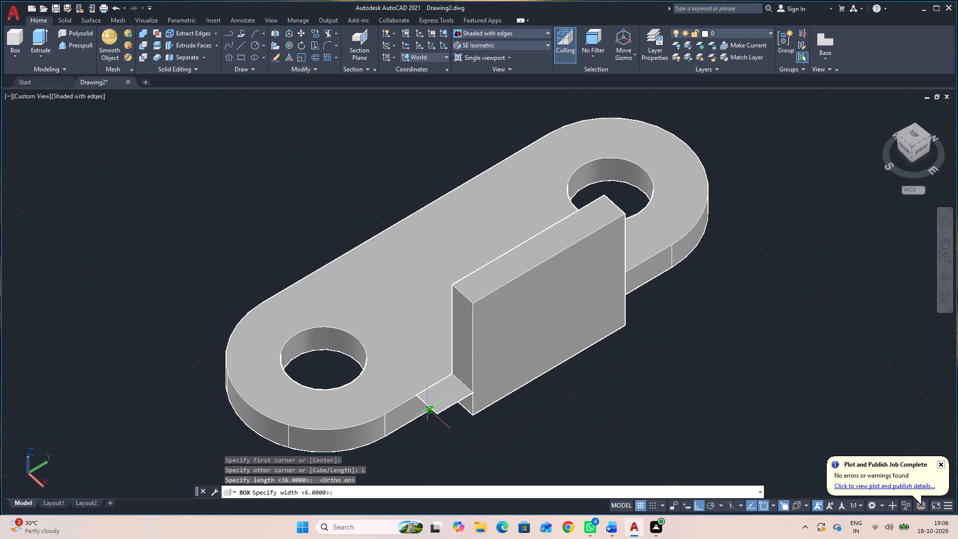
{"action": "left_click", "coordinate": [421, 396]}
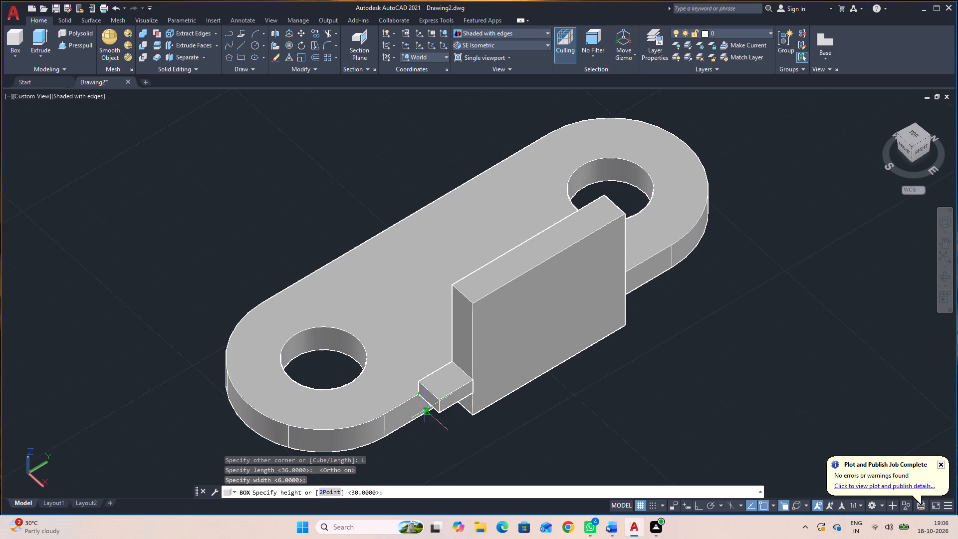
{"action": "left_click", "coordinate": [475, 416]}
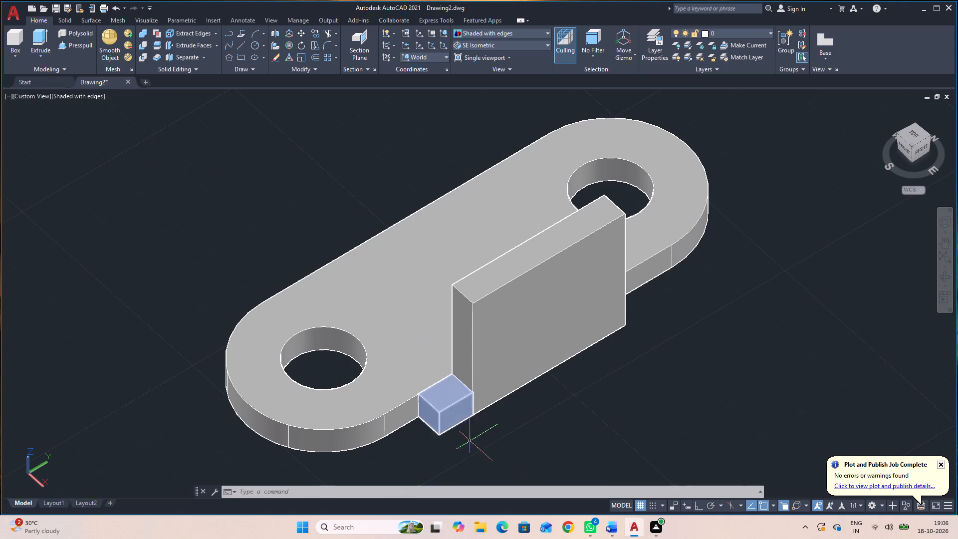
Copy the small box from its outer top corner on the plate edge to the corner at the upright plate's opposite end.
{"action": "left_click", "coordinate": [436, 400]}
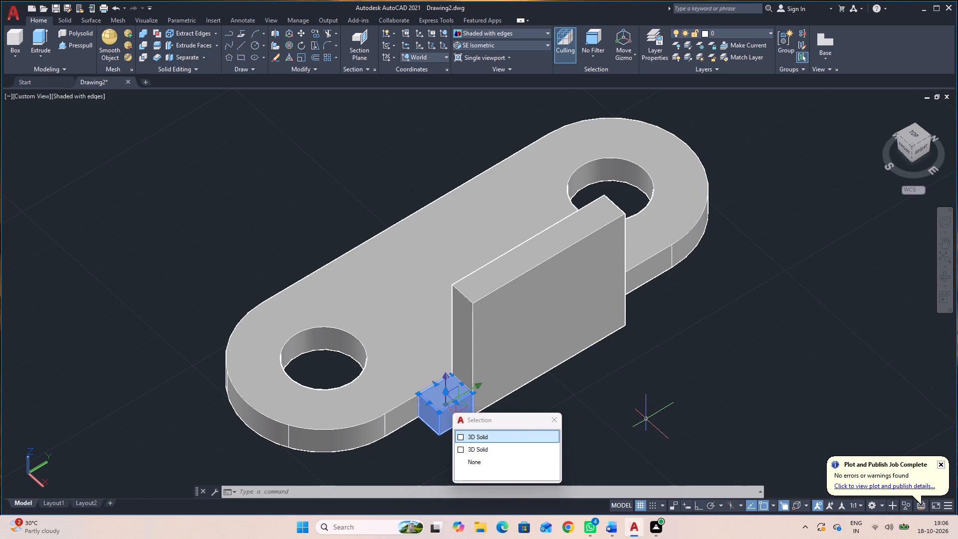
{"action": "type", "text": "CO"}
{"action": "key", "text": "space"}
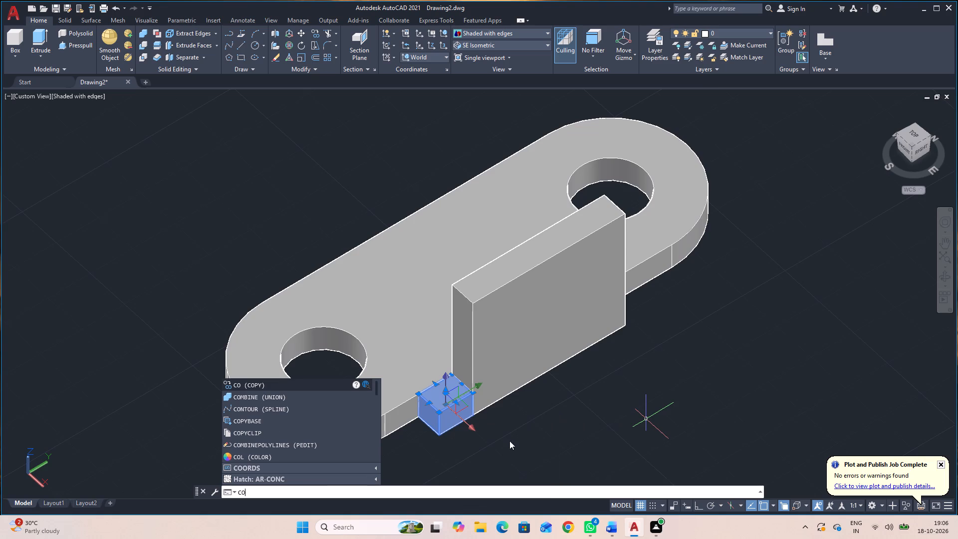
{"action": "key", "text": "space"}
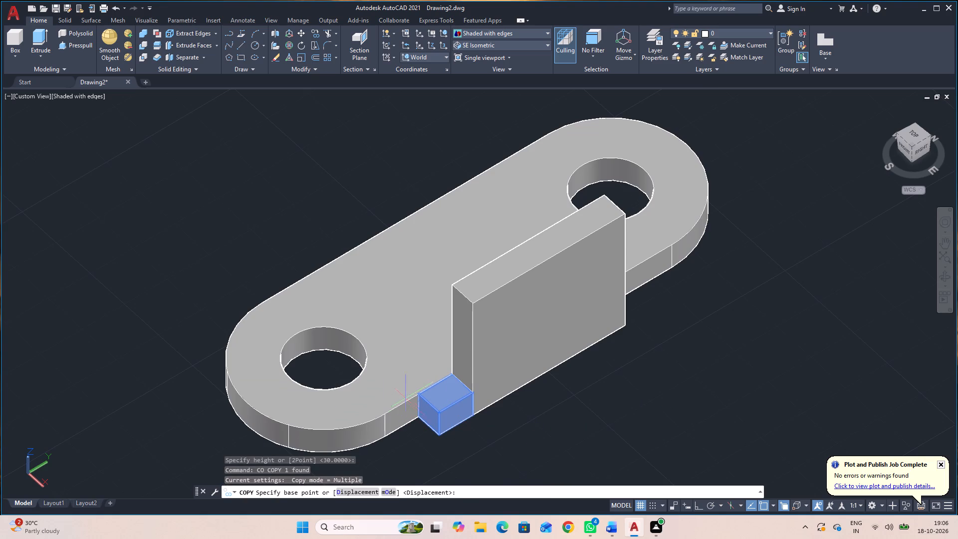
{"action": "left_click", "coordinate": [417, 396]}
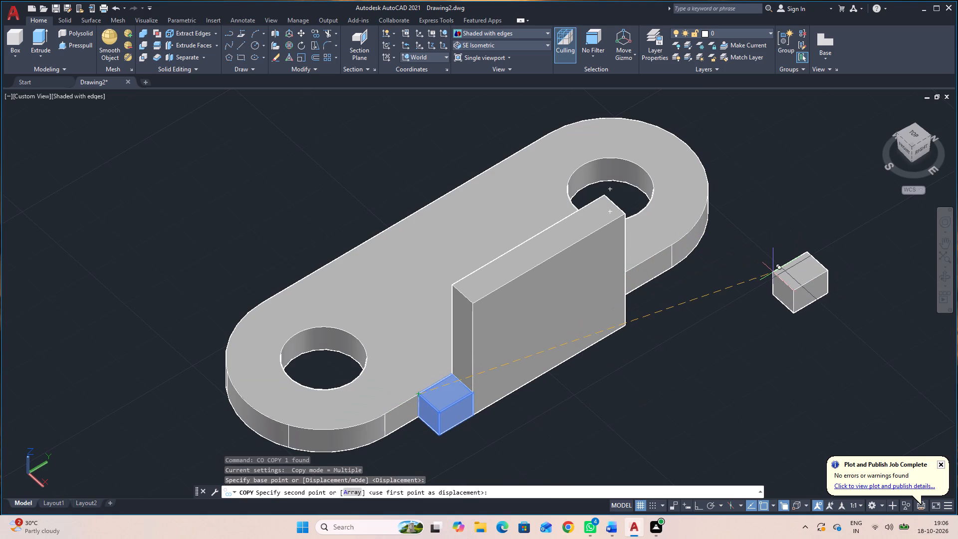
{"action": "key", "text": "F8"}
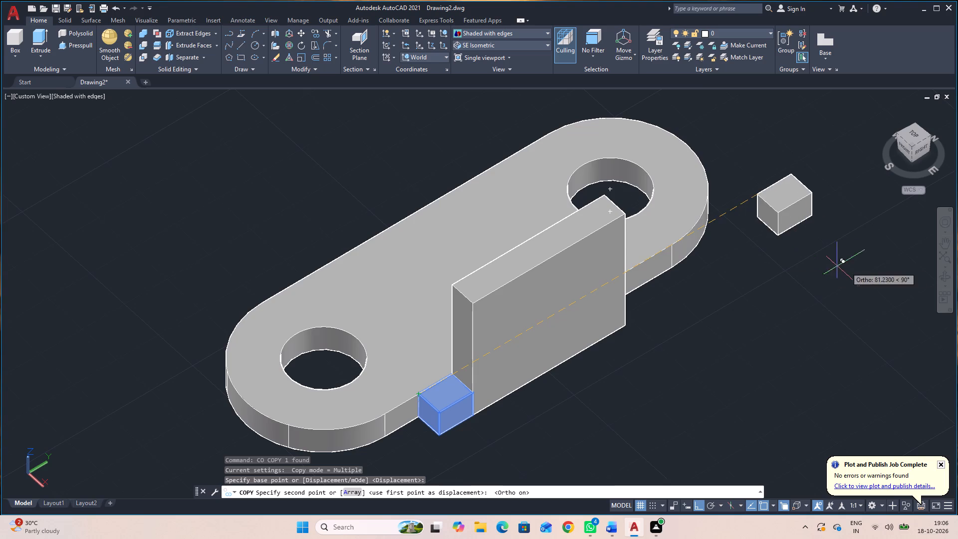
{"action": "left_click", "coordinate": [943, 277]}
{"action": "left_click_drag", "start_coordinate": [801, 368], "coordinate": [735, 388]}
{"action": "left_click_drag", "start_coordinate": [749, 428], "coordinate": [687, 414]}
{"action": "middle_click_drag", "start_coordinate": [735, 369], "coordinate": [535, 233]}
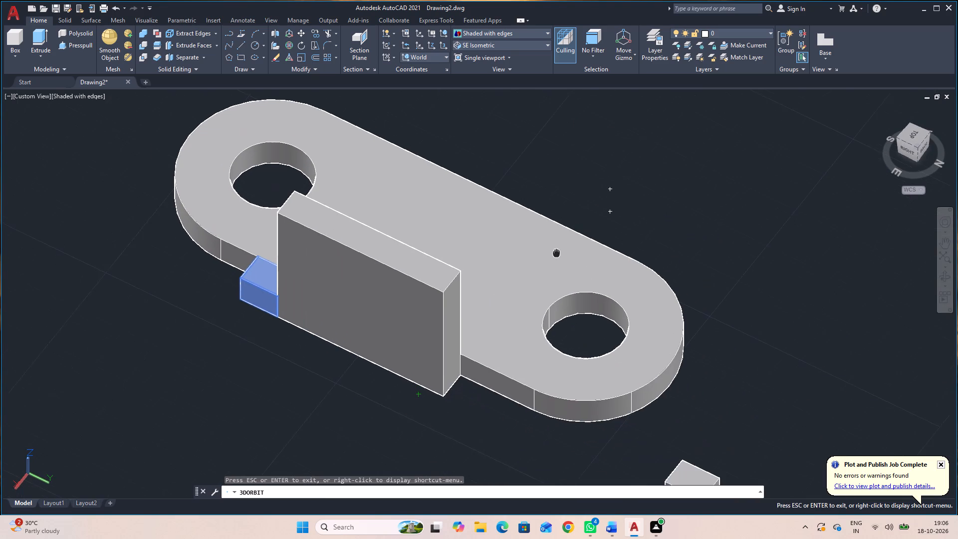
{"action": "key", "text": "Escape"}
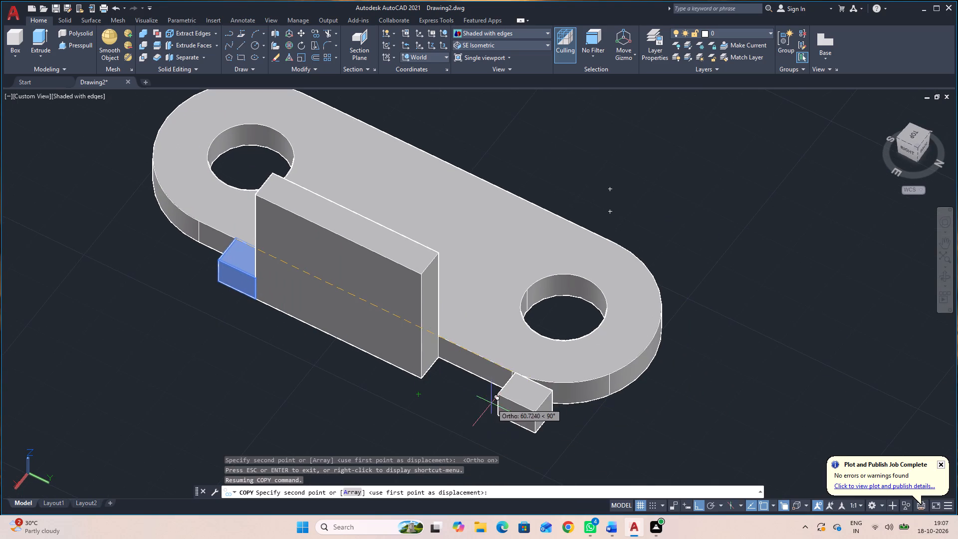
{"action": "left_click", "coordinate": [439, 340]}
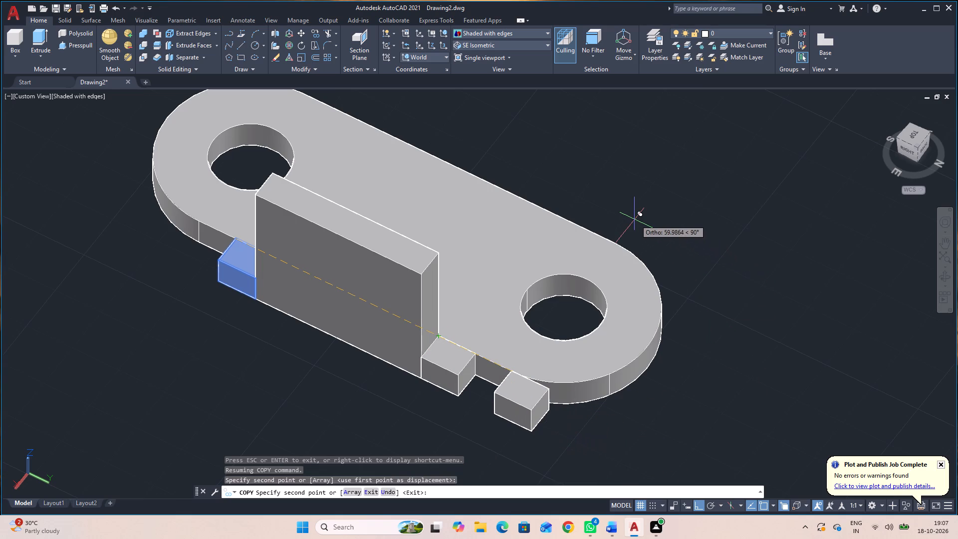
{"action": "key", "text": "Escape"}
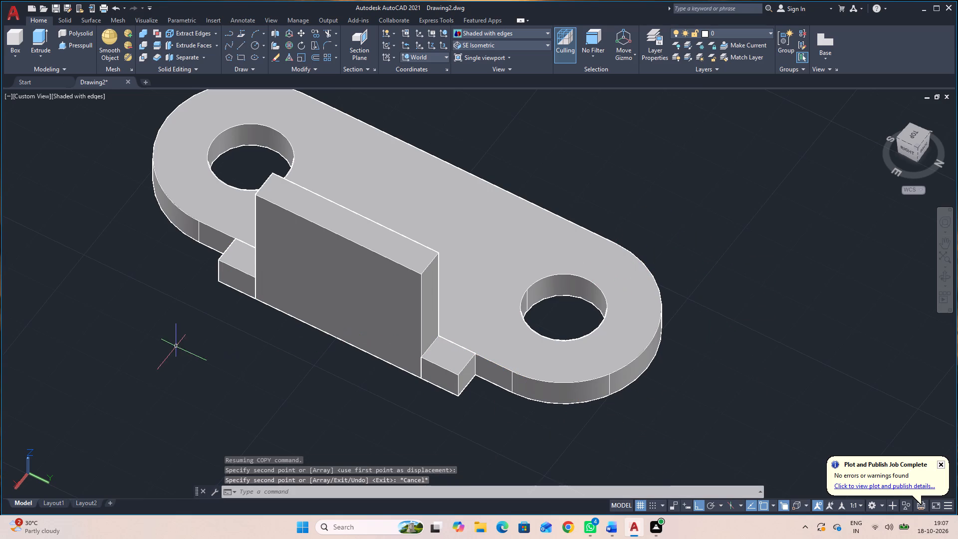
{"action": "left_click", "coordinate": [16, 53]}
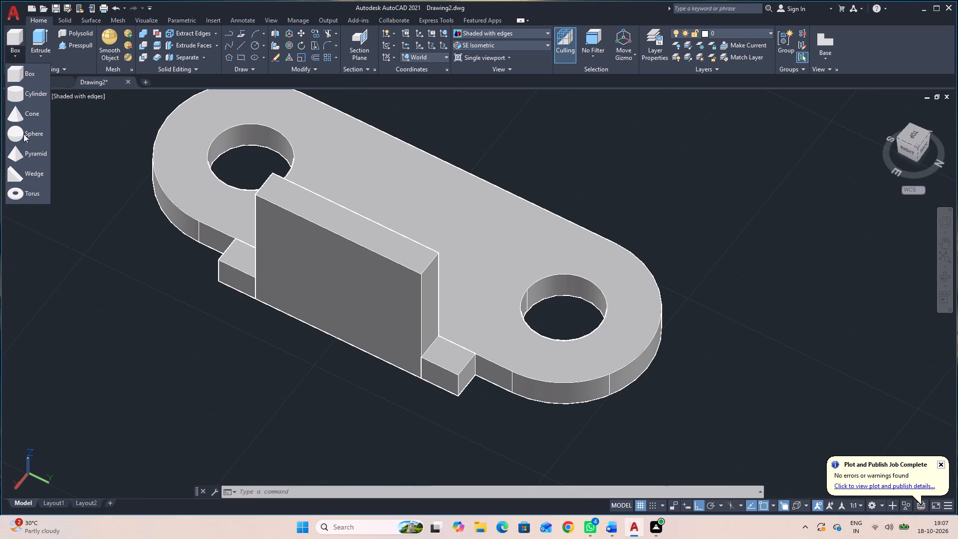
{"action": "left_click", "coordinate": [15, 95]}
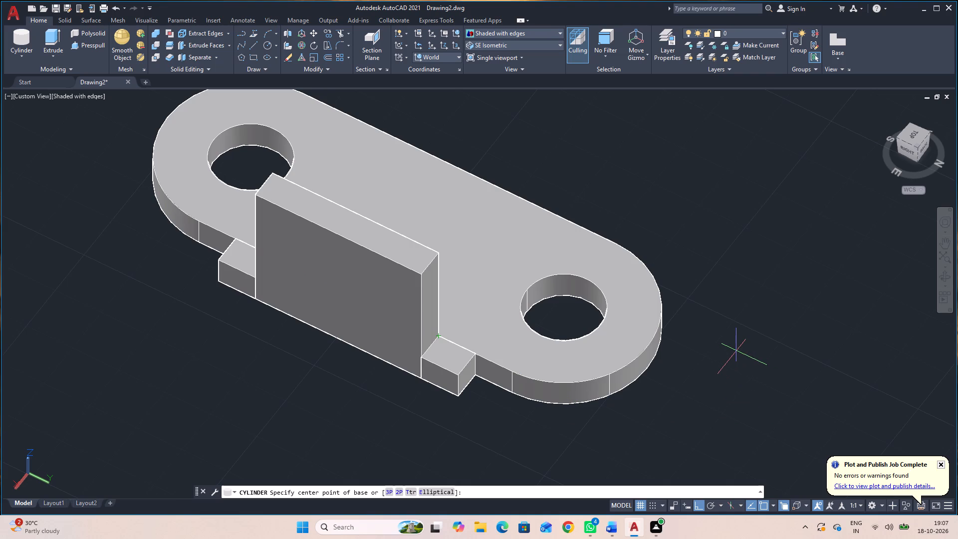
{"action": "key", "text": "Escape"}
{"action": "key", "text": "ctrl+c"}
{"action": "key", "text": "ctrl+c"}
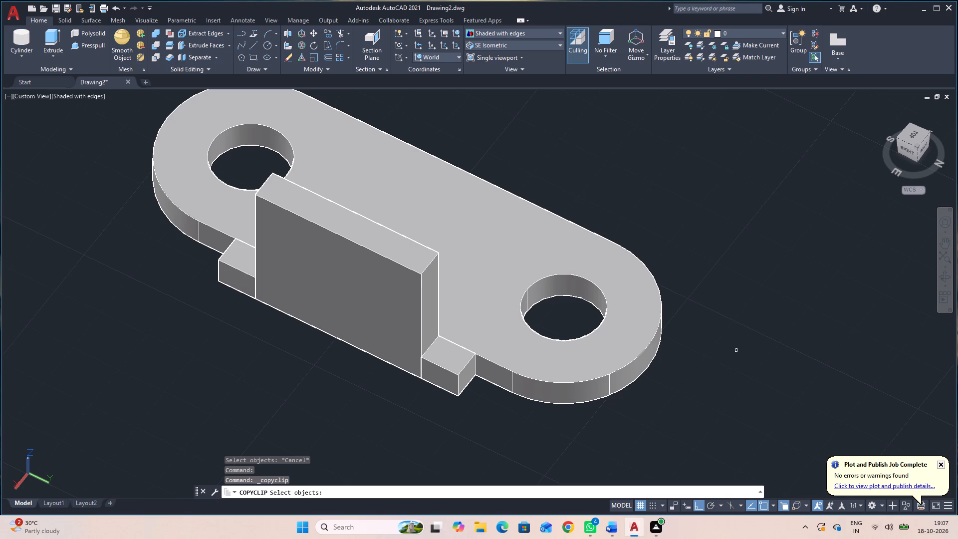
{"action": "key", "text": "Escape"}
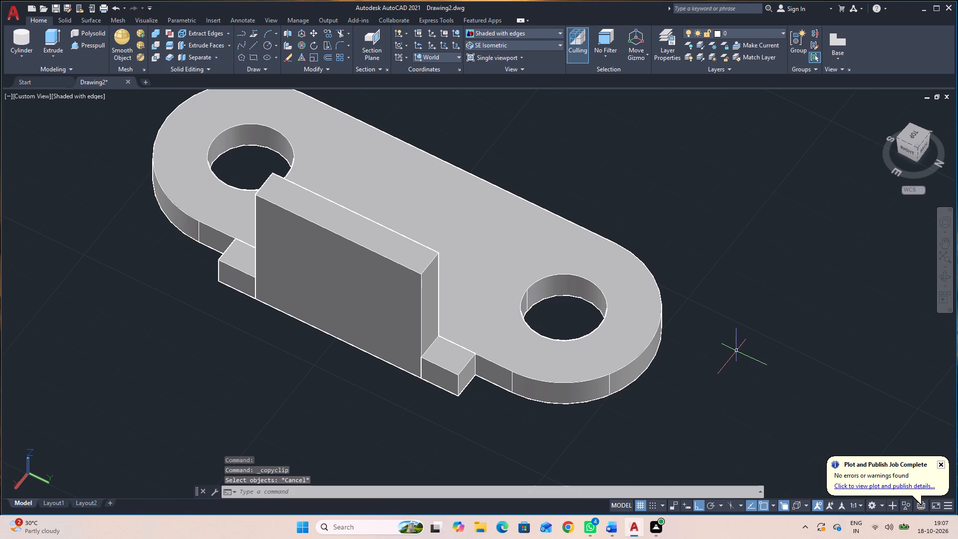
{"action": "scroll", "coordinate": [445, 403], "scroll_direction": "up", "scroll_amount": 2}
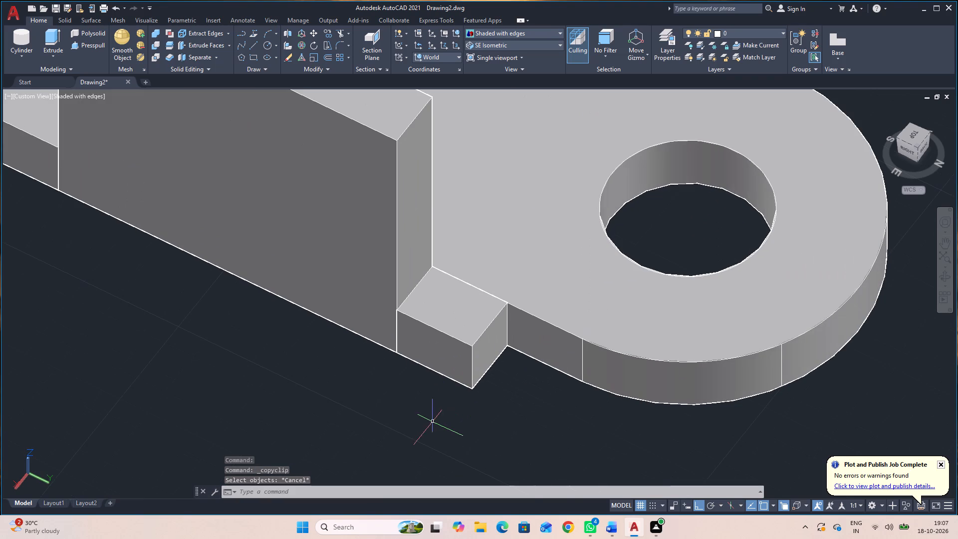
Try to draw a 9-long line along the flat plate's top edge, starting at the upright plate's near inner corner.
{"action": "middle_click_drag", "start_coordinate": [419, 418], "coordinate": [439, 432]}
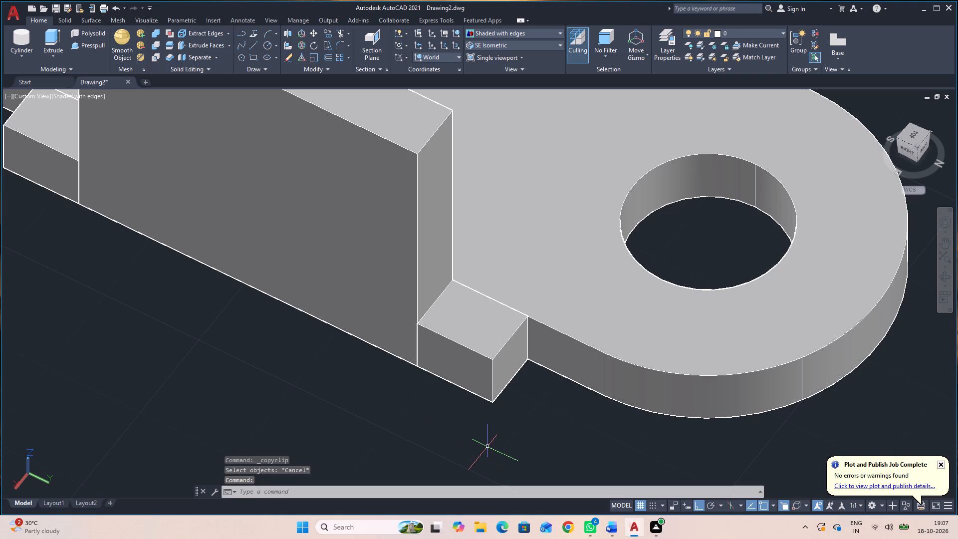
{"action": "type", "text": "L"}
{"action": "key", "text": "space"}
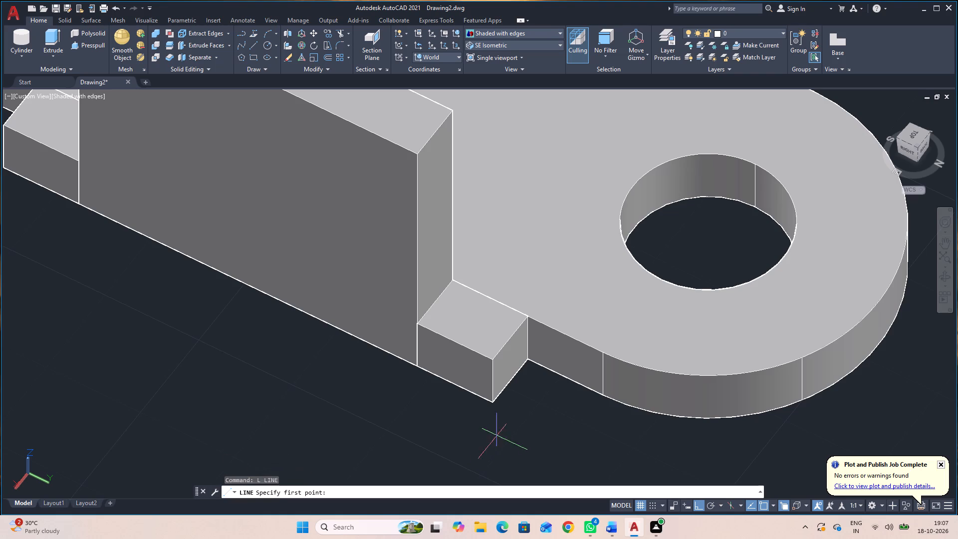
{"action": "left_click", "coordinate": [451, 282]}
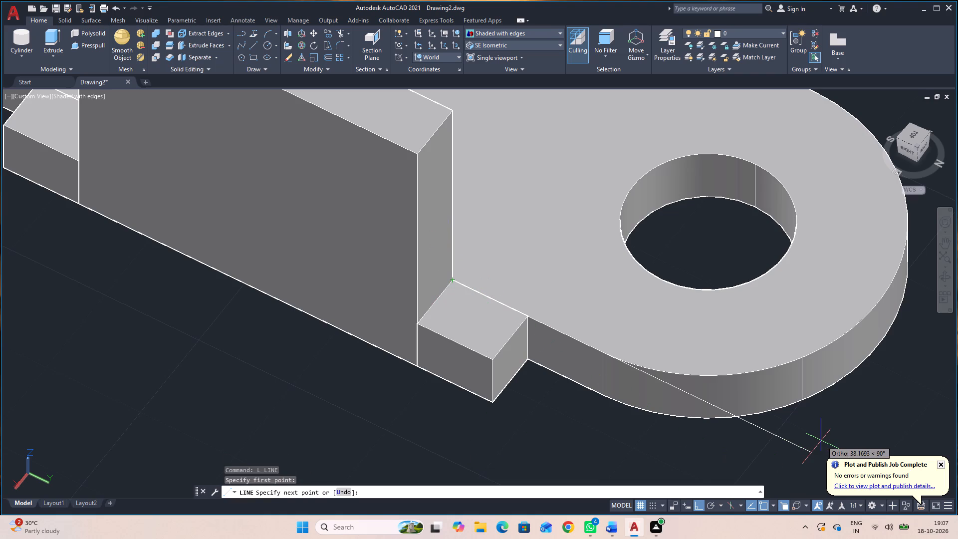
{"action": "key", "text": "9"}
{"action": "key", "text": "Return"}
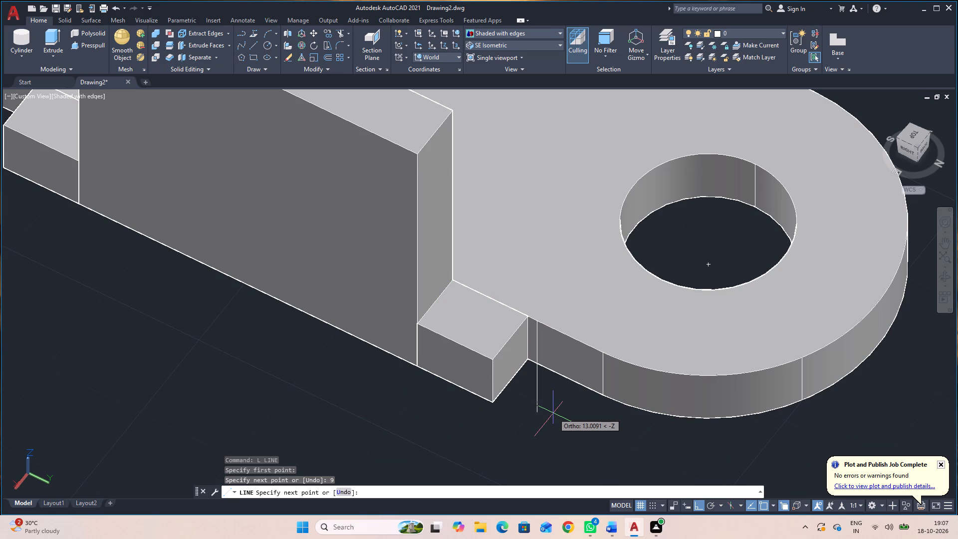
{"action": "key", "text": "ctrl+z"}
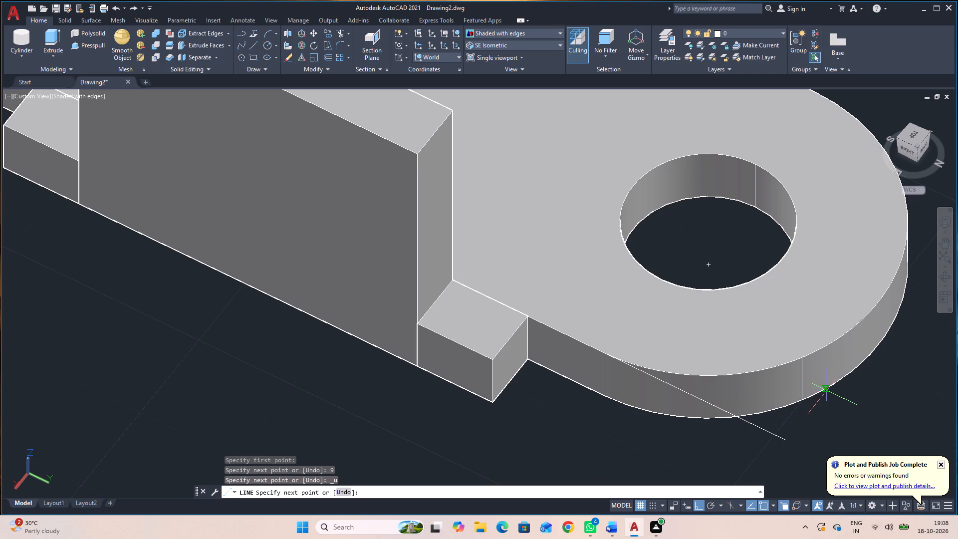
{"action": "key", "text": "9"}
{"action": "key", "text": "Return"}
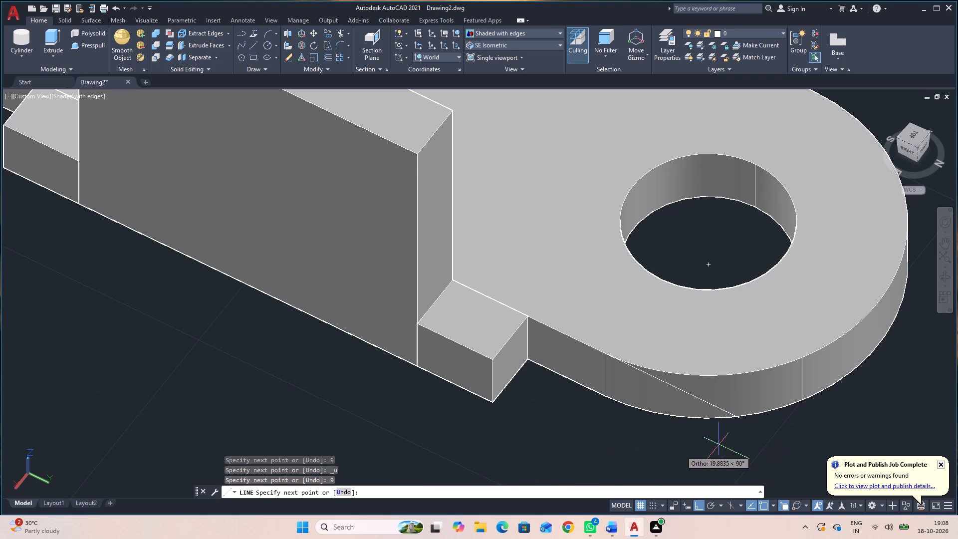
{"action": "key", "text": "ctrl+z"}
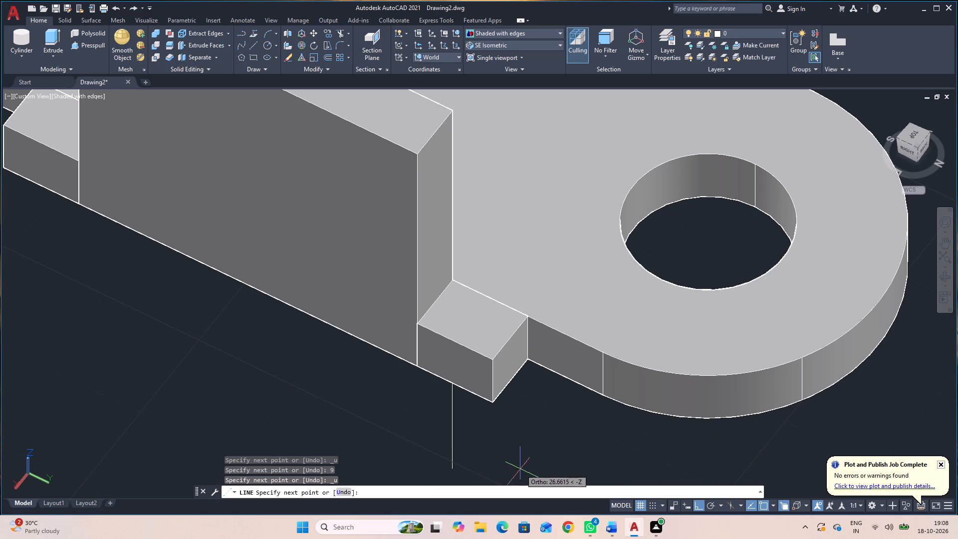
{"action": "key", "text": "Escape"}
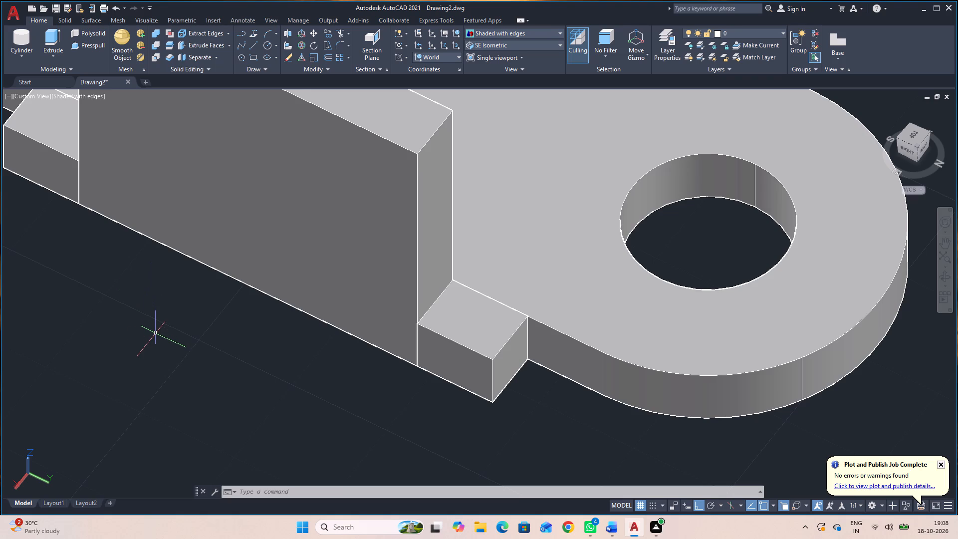
Delete both small boxes at the two ends of the upright plate.
{"action": "scroll", "coordinate": [156, 333], "scroll_direction": "down", "scroll_amount": 1}
{"action": "middle_click_drag", "start_coordinate": [122, 357], "coordinate": [226, 362]}
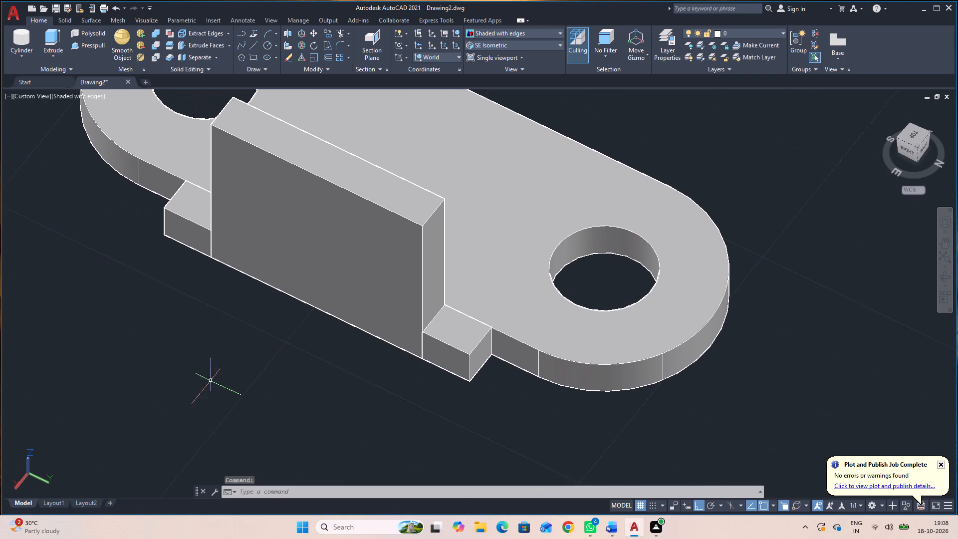
{"action": "key", "text": "Escape"}
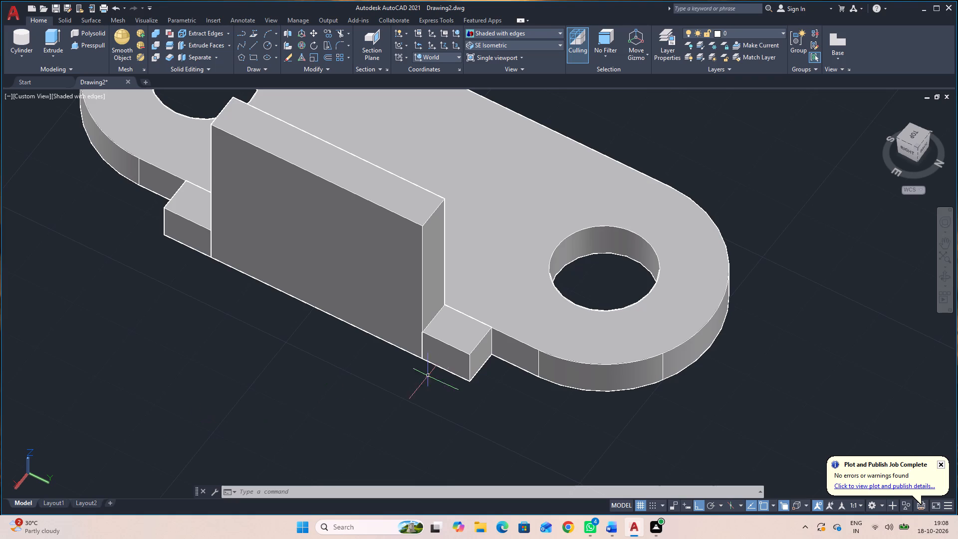
{"action": "left_click", "coordinate": [454, 359]}
{"action": "left_click", "coordinate": [164, 235]}
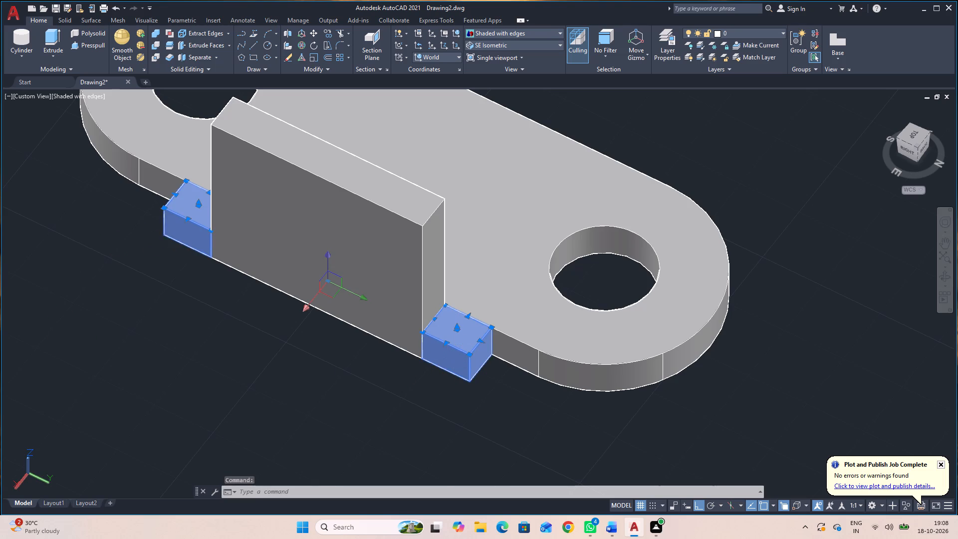
{"action": "key", "text": "Delete"}
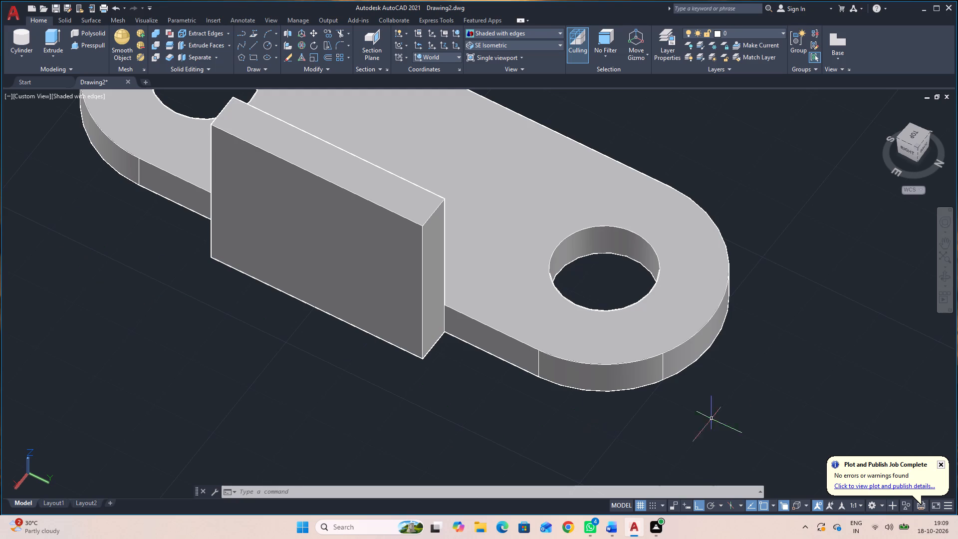
{"action": "left_click", "coordinate": [359, 291]}
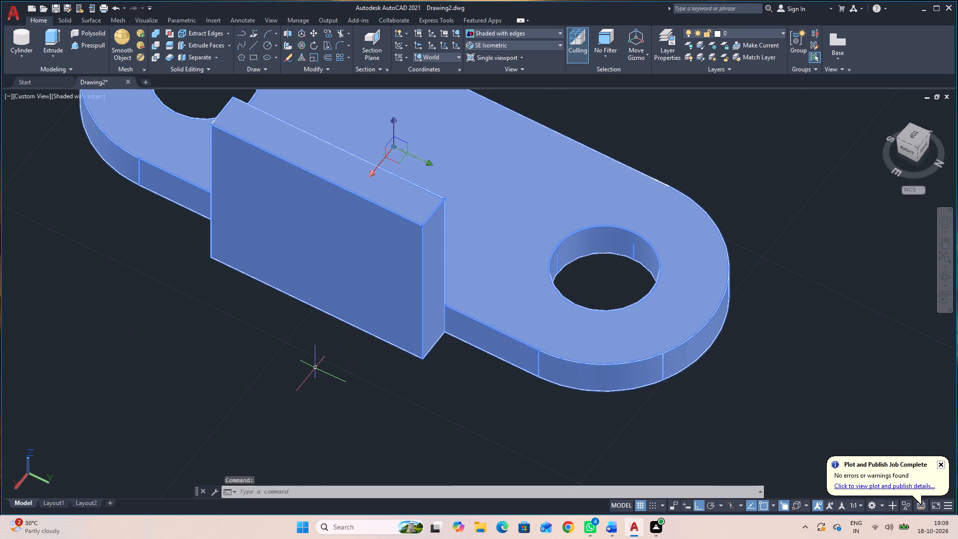
{"action": "key", "text": "Escape"}
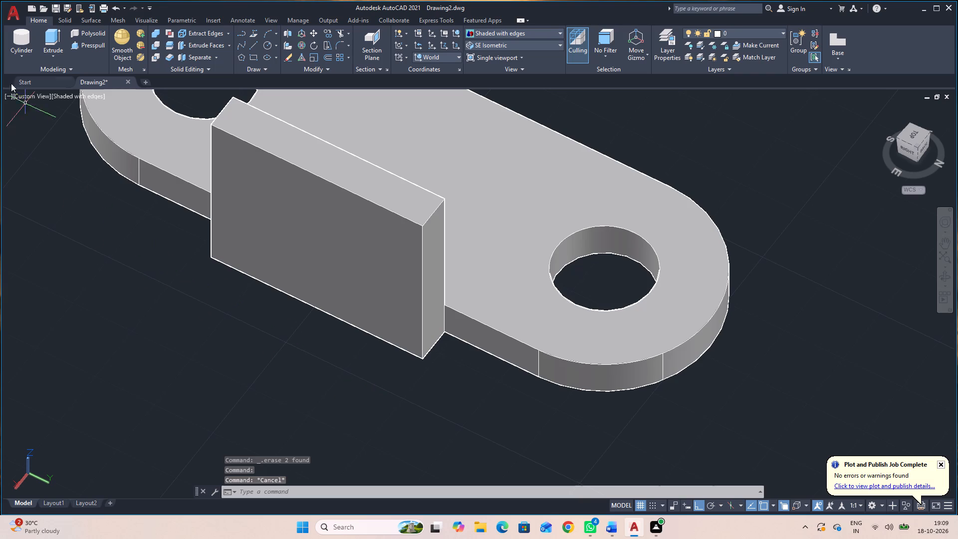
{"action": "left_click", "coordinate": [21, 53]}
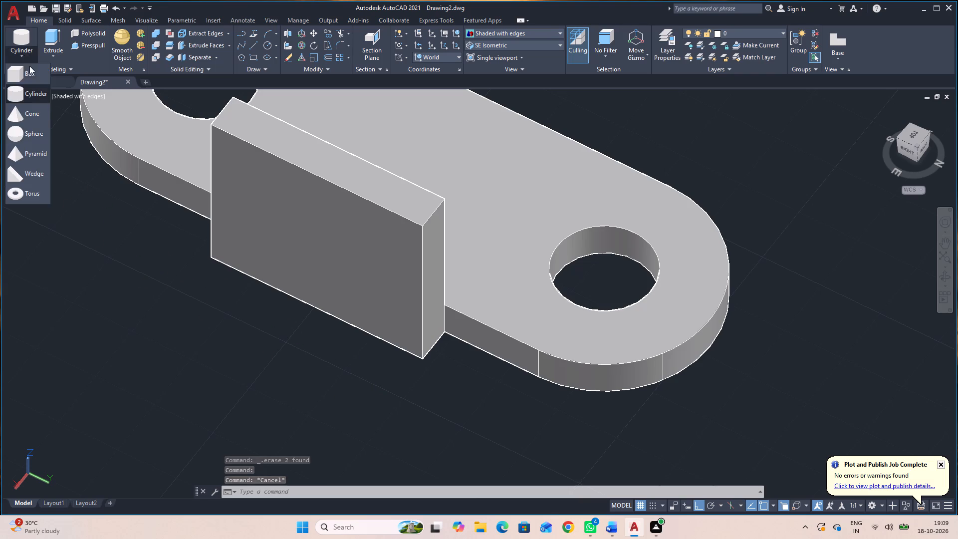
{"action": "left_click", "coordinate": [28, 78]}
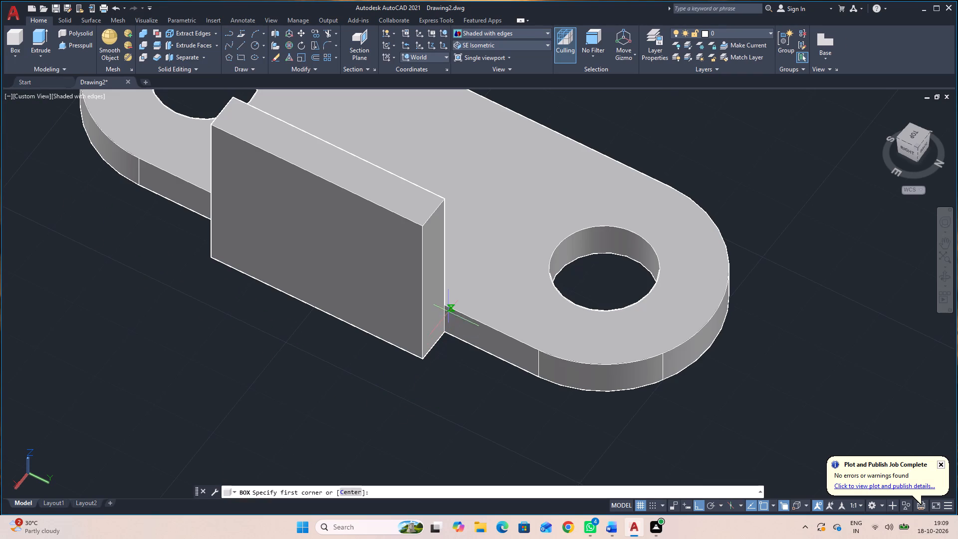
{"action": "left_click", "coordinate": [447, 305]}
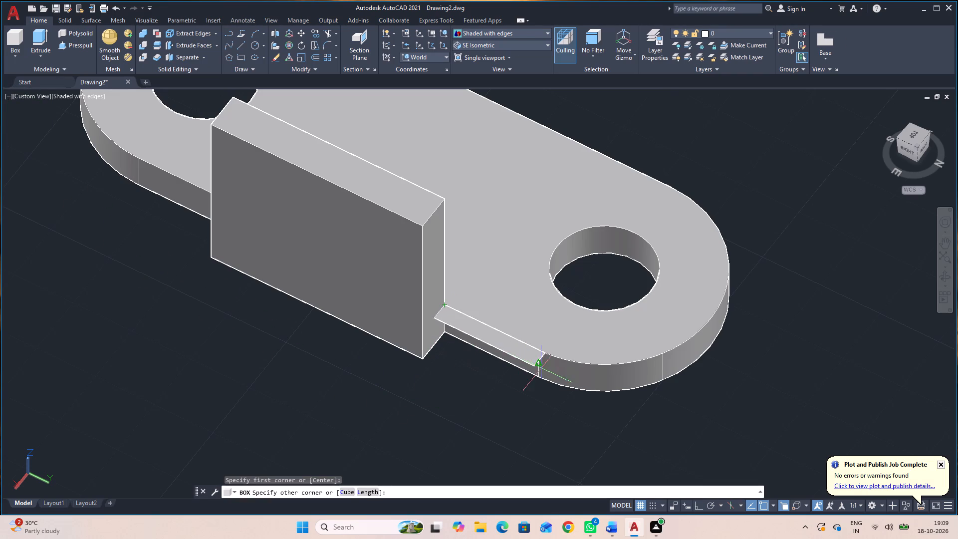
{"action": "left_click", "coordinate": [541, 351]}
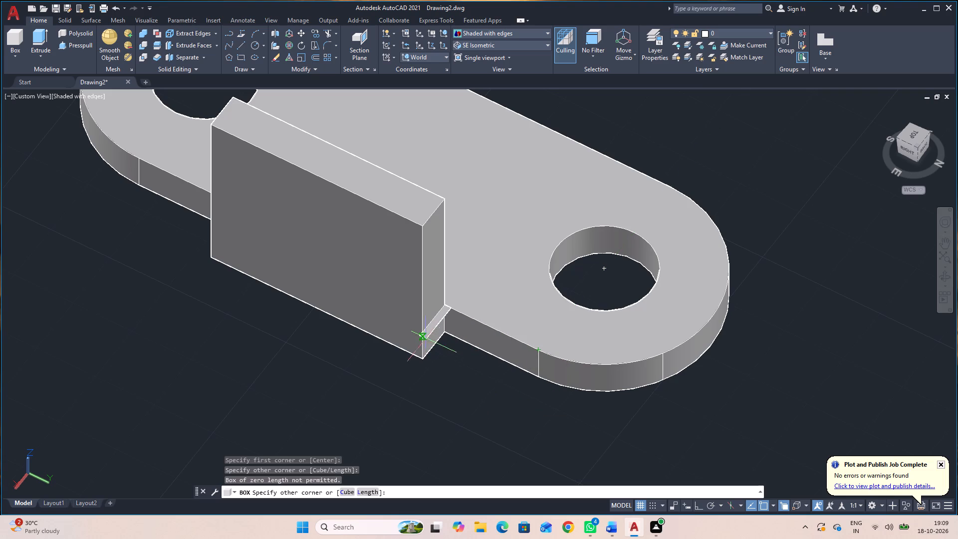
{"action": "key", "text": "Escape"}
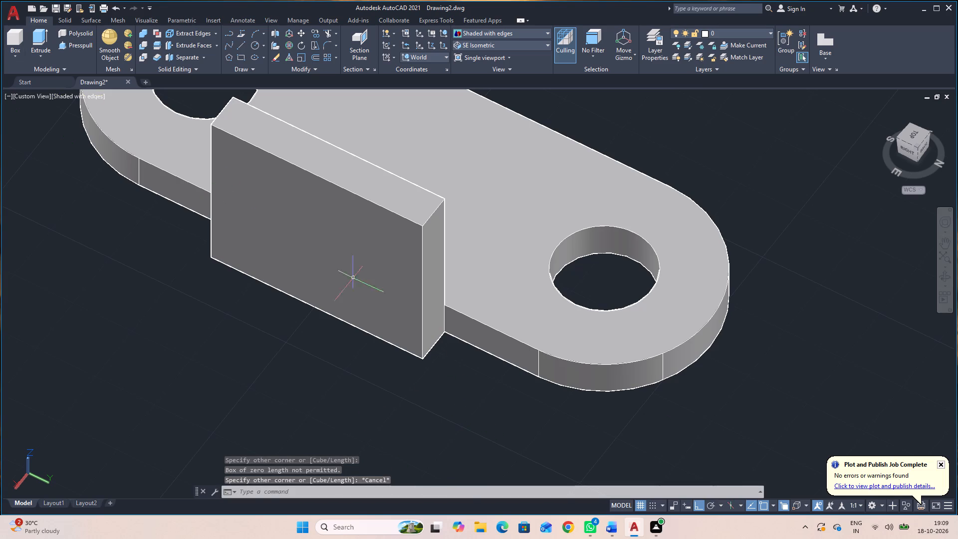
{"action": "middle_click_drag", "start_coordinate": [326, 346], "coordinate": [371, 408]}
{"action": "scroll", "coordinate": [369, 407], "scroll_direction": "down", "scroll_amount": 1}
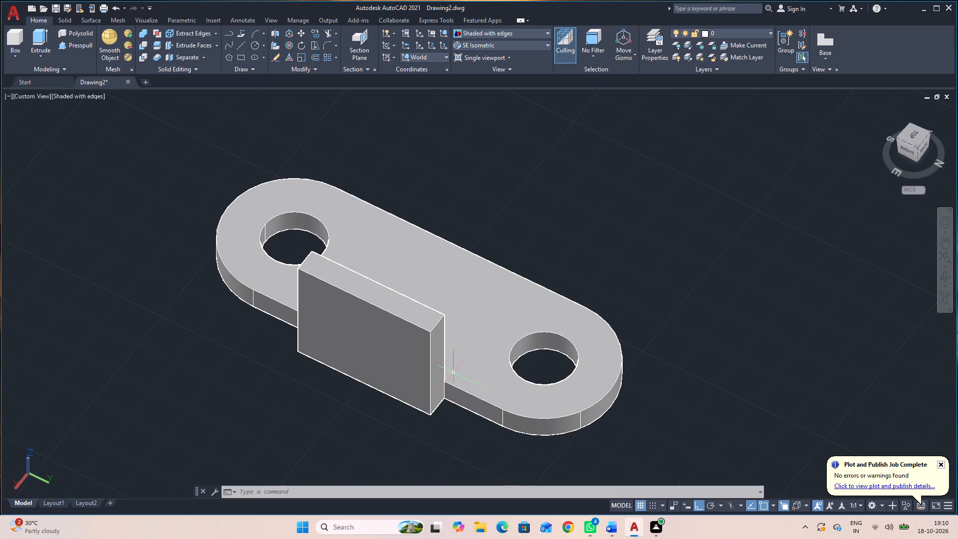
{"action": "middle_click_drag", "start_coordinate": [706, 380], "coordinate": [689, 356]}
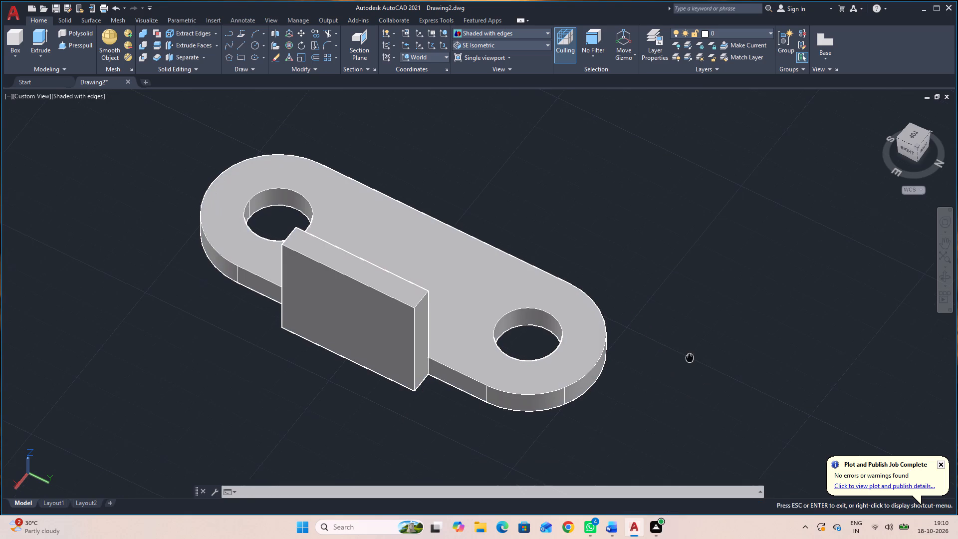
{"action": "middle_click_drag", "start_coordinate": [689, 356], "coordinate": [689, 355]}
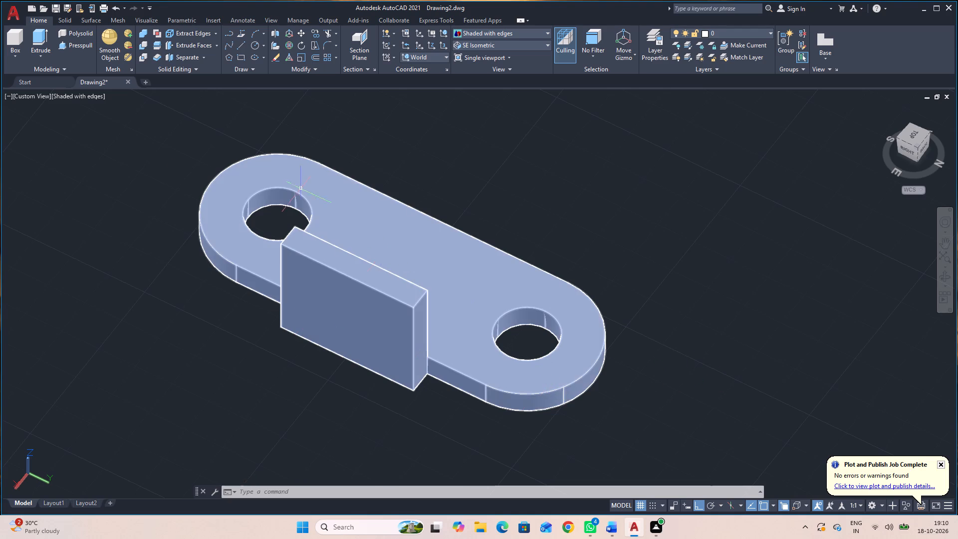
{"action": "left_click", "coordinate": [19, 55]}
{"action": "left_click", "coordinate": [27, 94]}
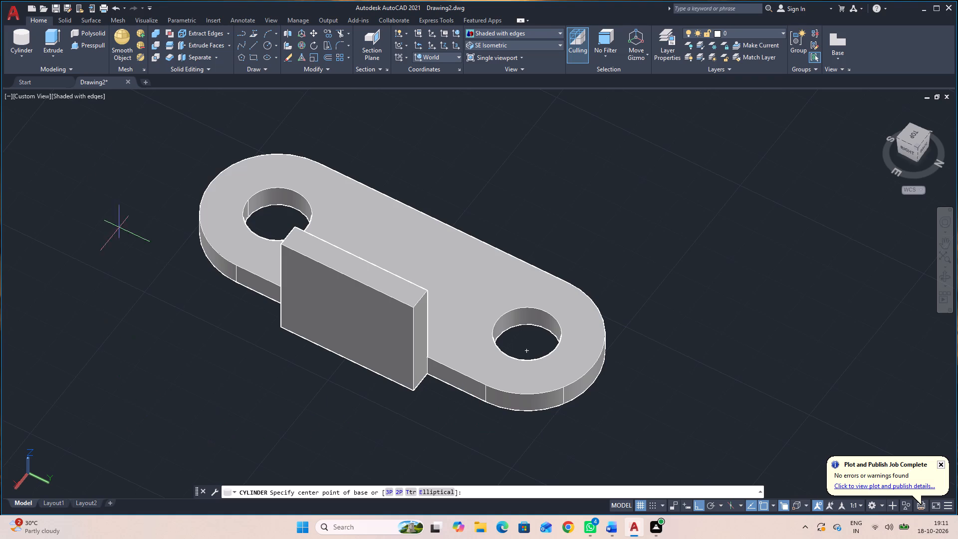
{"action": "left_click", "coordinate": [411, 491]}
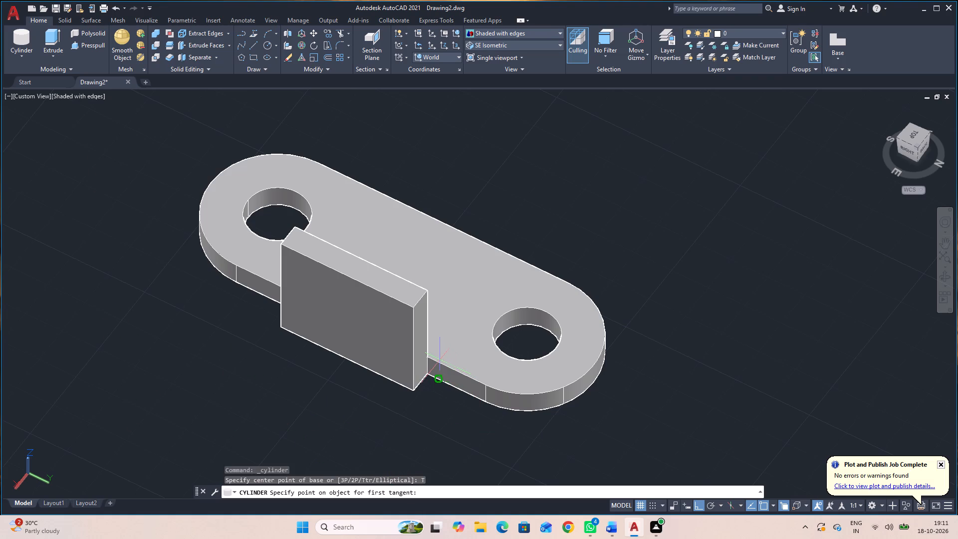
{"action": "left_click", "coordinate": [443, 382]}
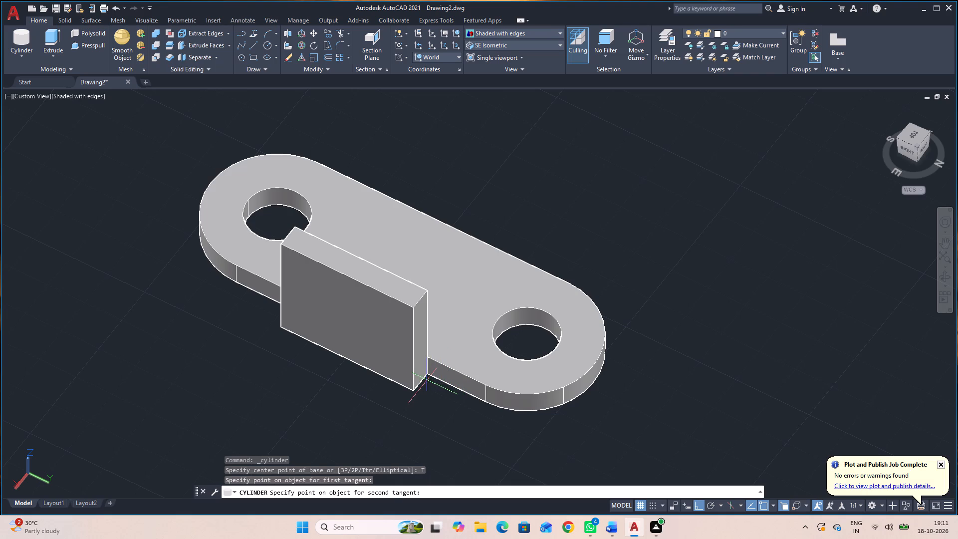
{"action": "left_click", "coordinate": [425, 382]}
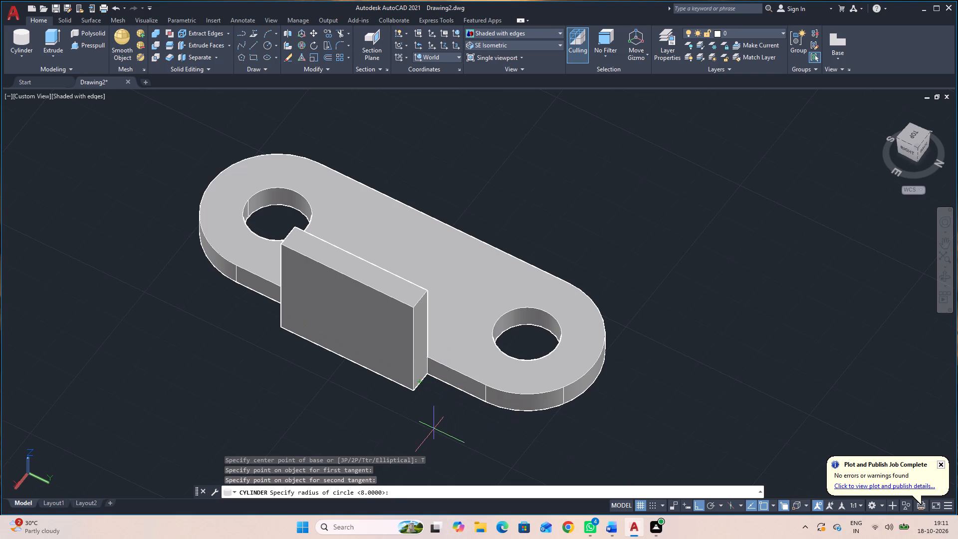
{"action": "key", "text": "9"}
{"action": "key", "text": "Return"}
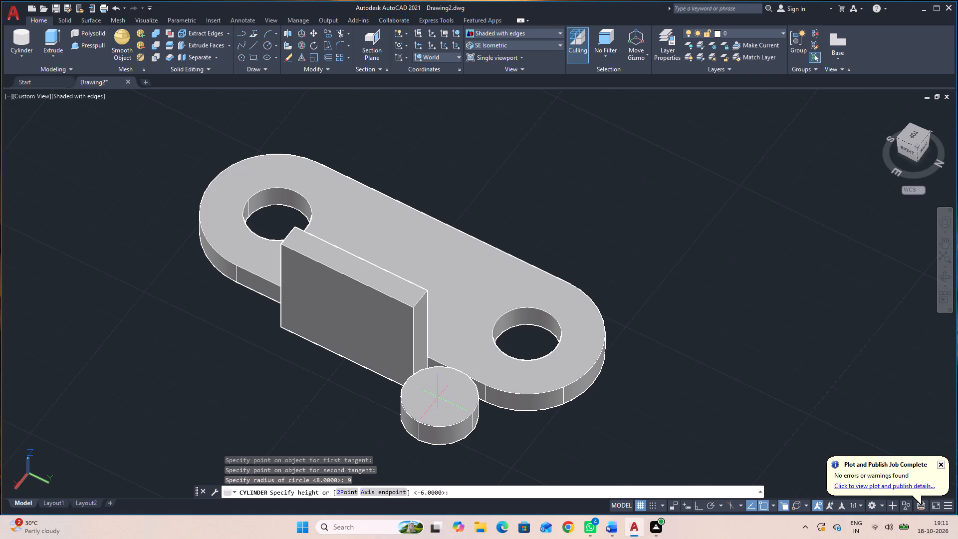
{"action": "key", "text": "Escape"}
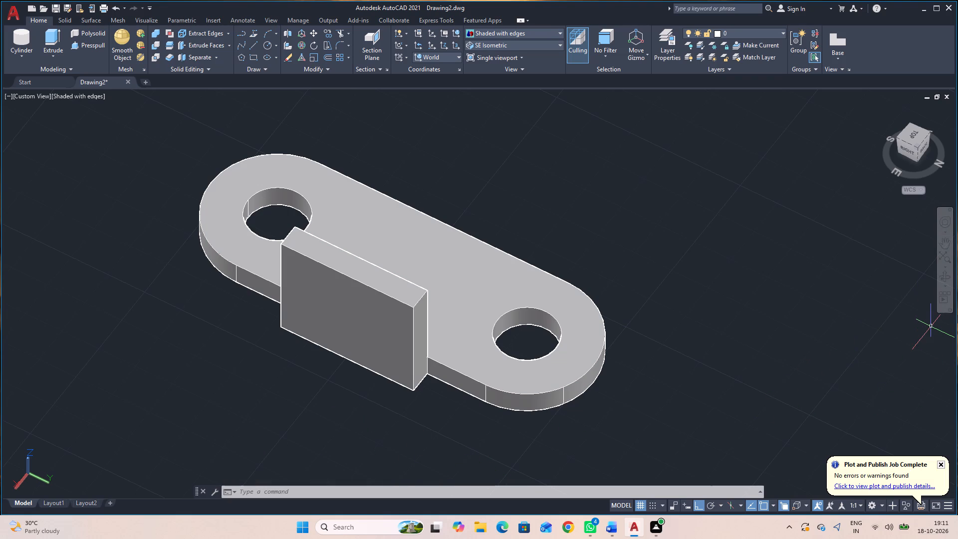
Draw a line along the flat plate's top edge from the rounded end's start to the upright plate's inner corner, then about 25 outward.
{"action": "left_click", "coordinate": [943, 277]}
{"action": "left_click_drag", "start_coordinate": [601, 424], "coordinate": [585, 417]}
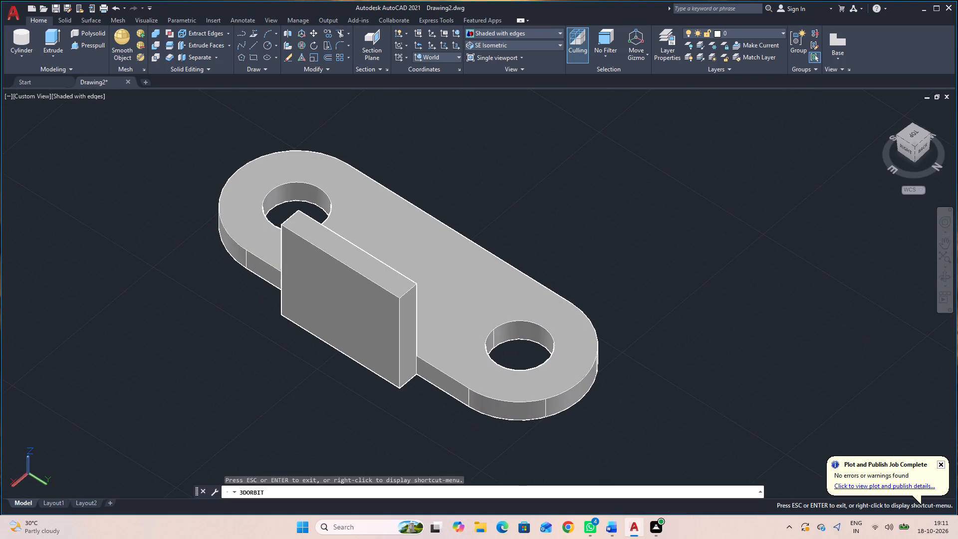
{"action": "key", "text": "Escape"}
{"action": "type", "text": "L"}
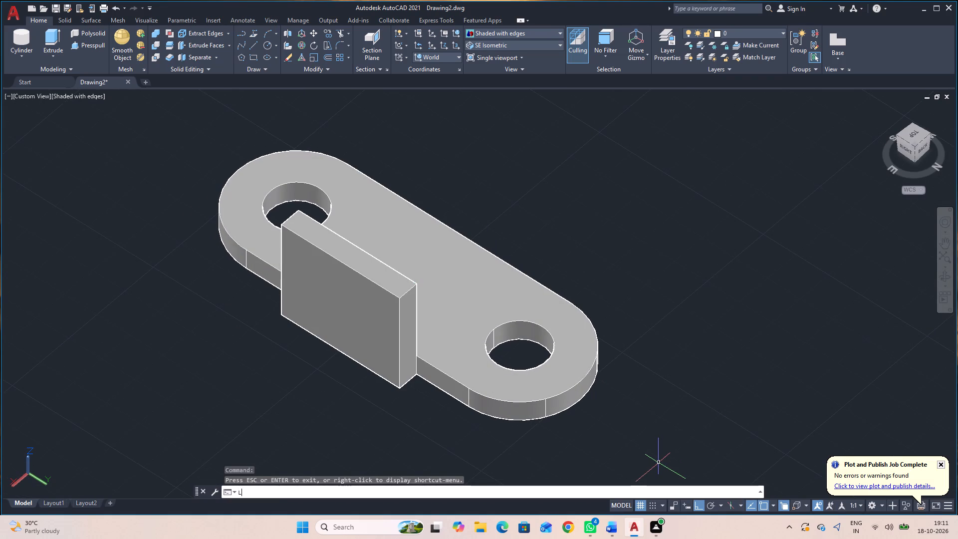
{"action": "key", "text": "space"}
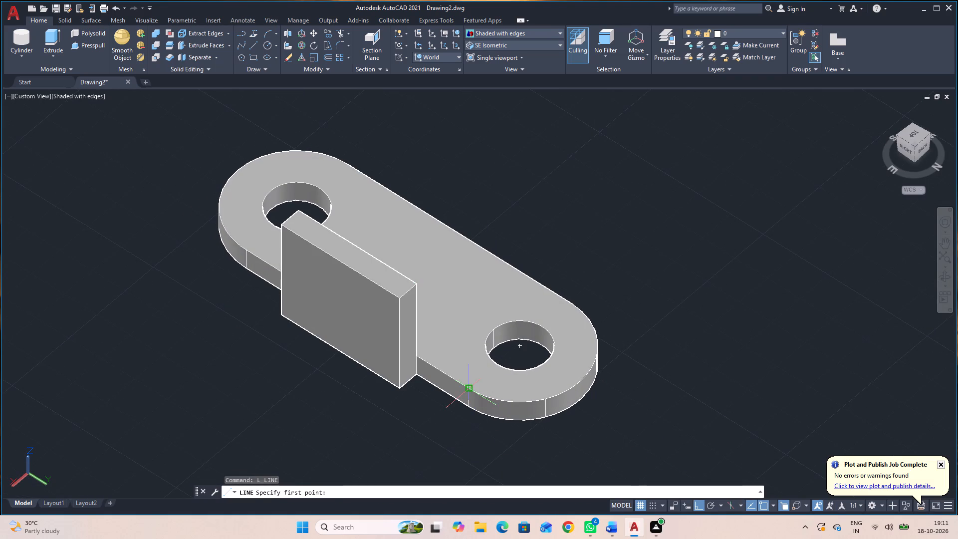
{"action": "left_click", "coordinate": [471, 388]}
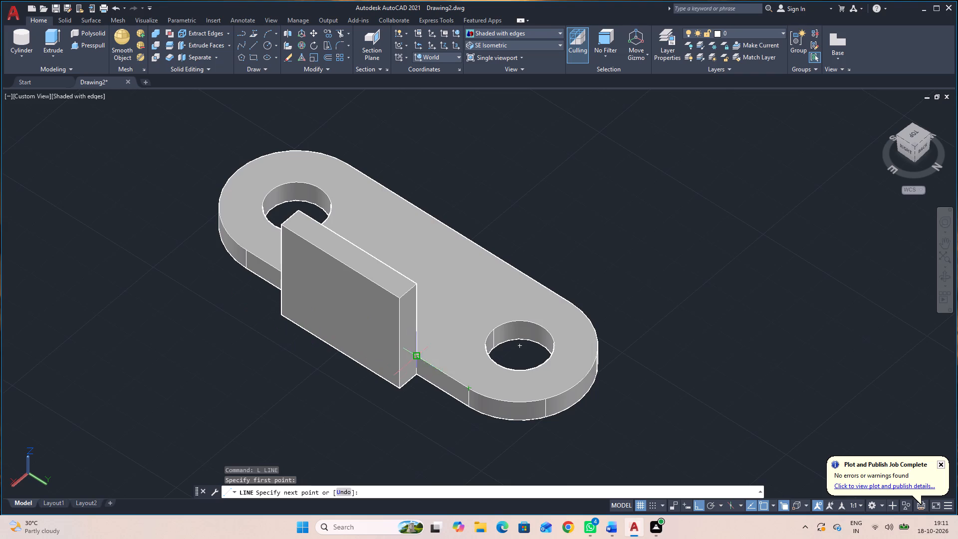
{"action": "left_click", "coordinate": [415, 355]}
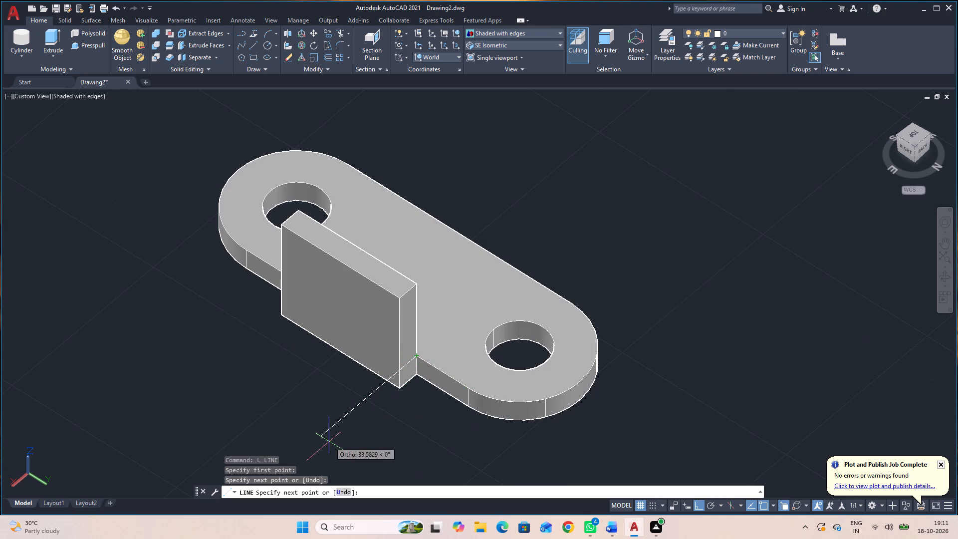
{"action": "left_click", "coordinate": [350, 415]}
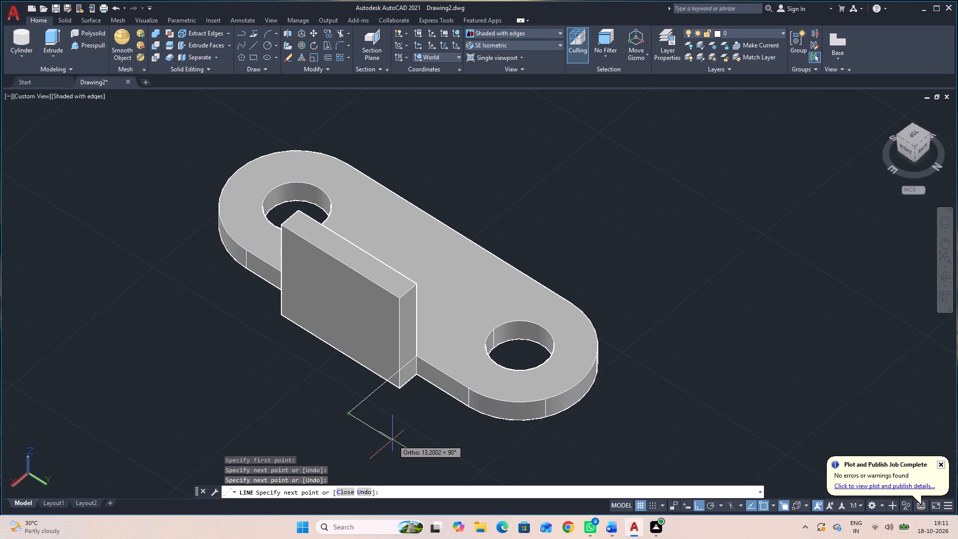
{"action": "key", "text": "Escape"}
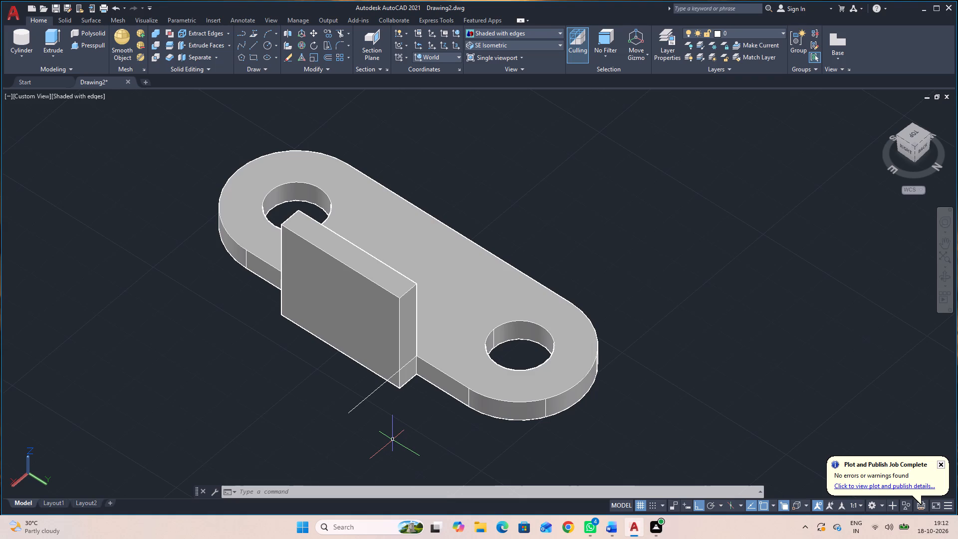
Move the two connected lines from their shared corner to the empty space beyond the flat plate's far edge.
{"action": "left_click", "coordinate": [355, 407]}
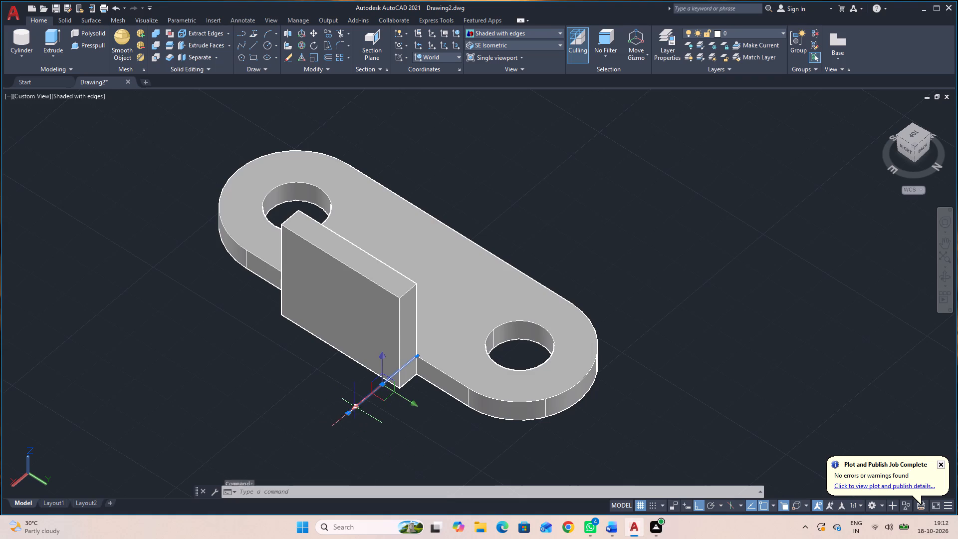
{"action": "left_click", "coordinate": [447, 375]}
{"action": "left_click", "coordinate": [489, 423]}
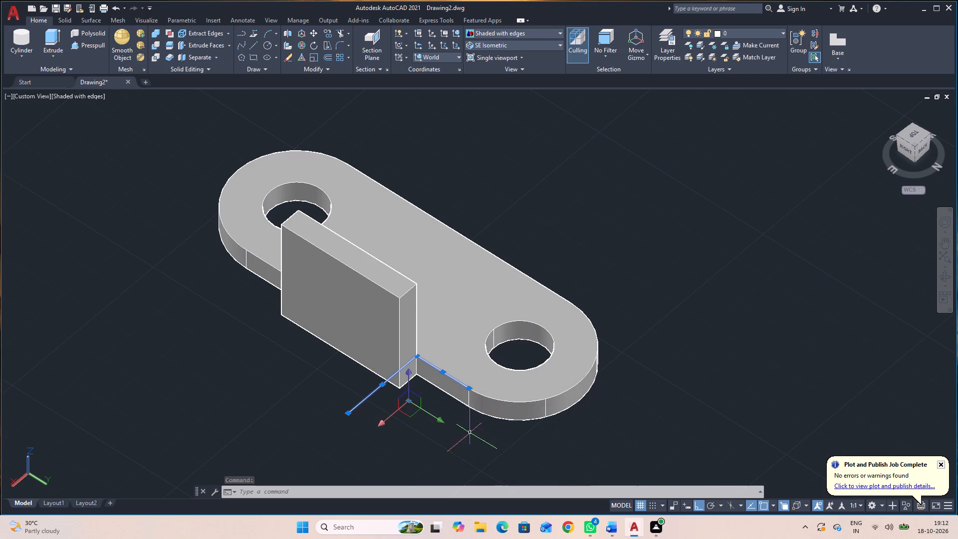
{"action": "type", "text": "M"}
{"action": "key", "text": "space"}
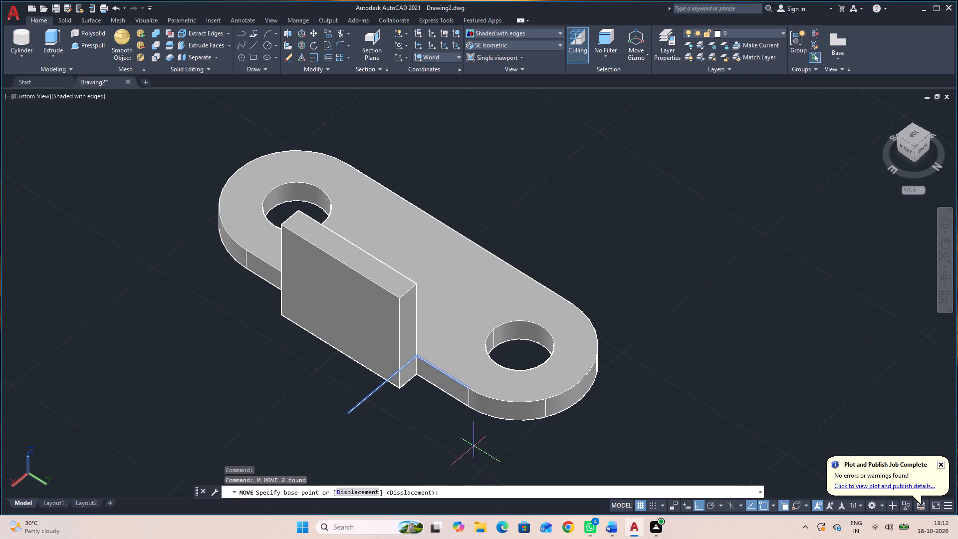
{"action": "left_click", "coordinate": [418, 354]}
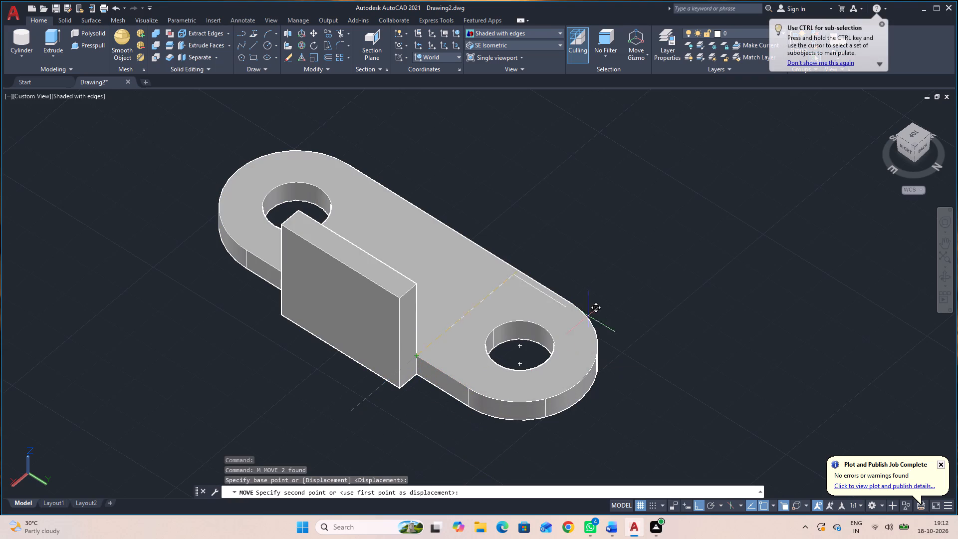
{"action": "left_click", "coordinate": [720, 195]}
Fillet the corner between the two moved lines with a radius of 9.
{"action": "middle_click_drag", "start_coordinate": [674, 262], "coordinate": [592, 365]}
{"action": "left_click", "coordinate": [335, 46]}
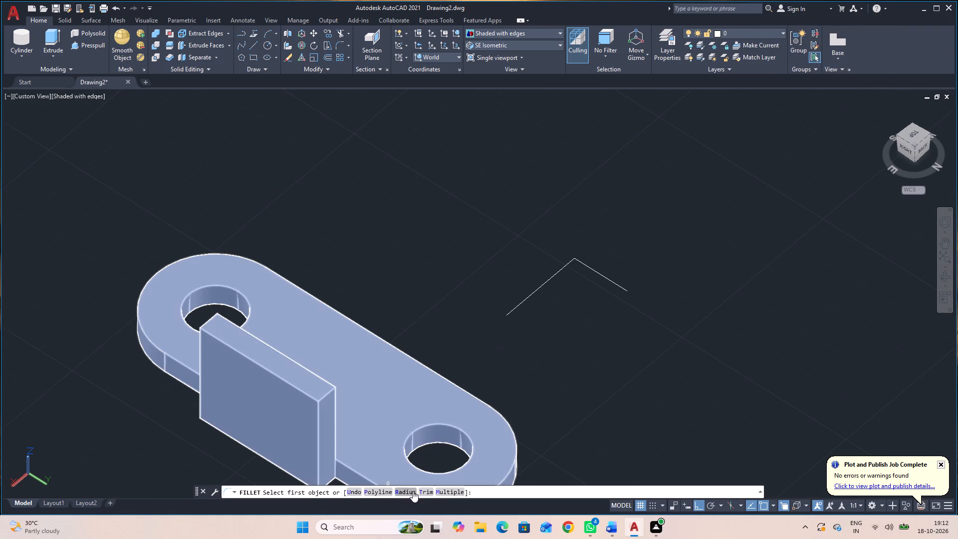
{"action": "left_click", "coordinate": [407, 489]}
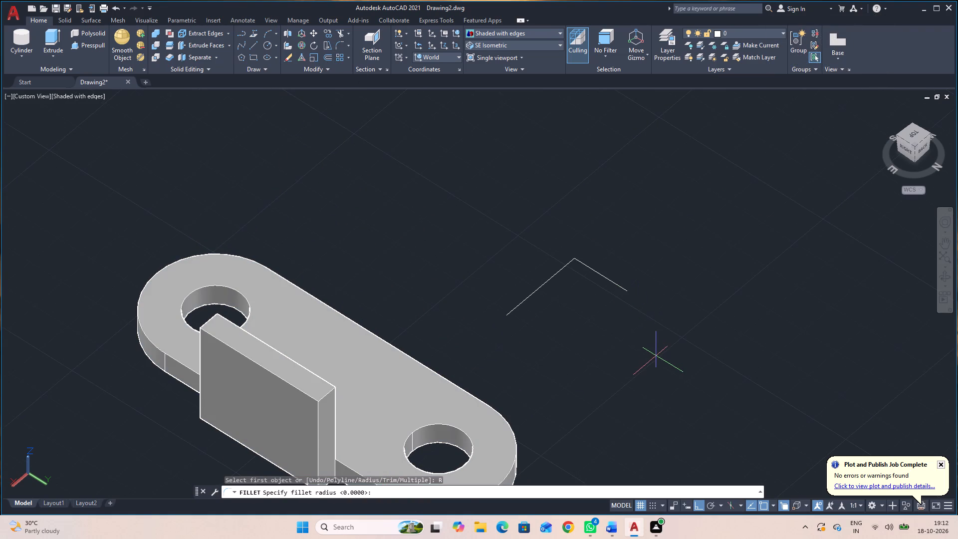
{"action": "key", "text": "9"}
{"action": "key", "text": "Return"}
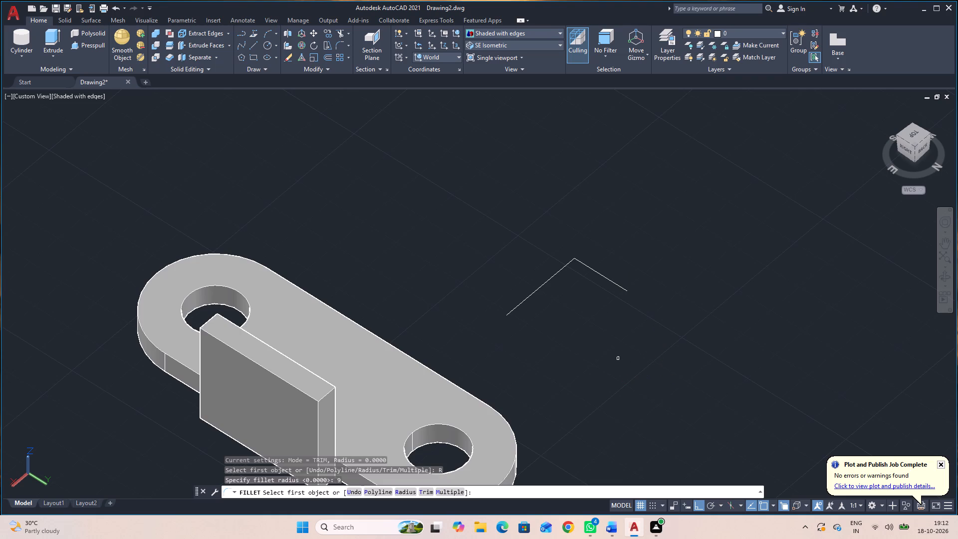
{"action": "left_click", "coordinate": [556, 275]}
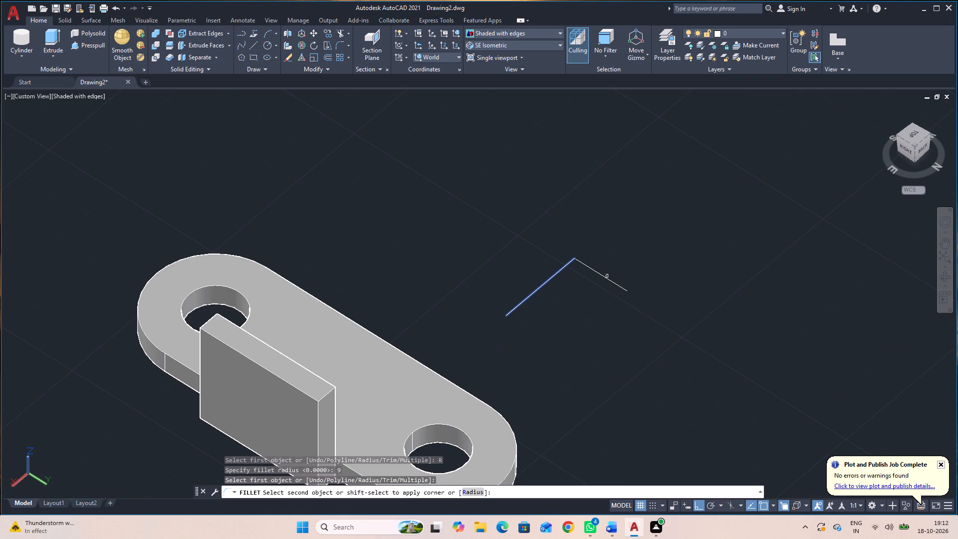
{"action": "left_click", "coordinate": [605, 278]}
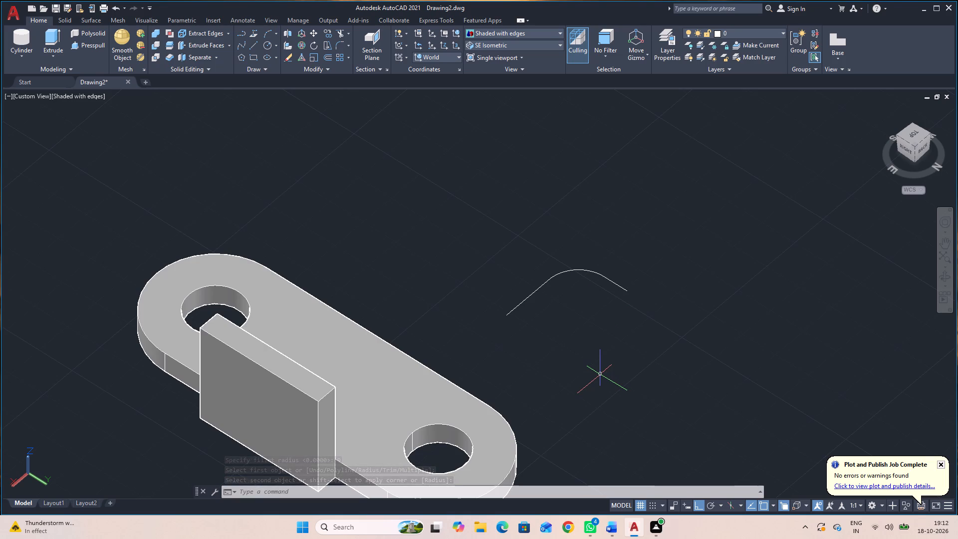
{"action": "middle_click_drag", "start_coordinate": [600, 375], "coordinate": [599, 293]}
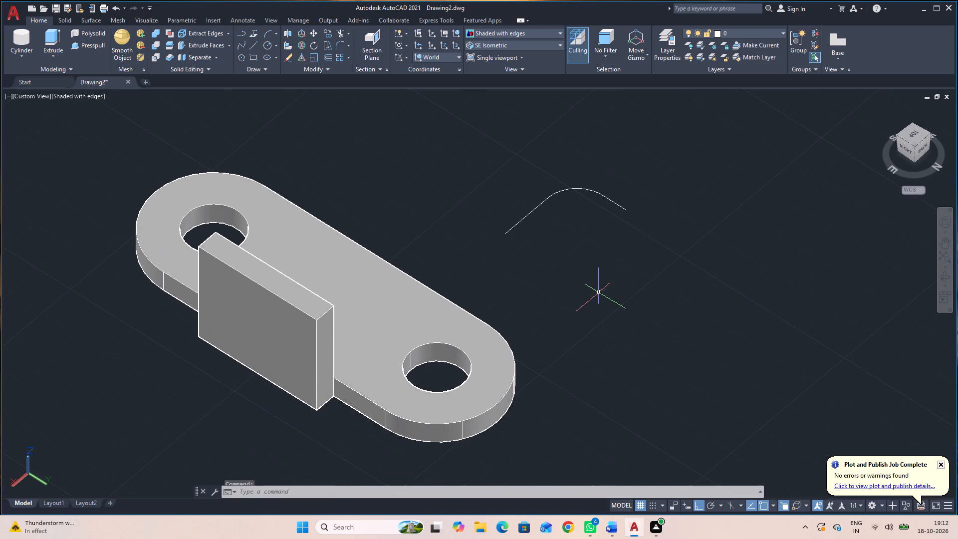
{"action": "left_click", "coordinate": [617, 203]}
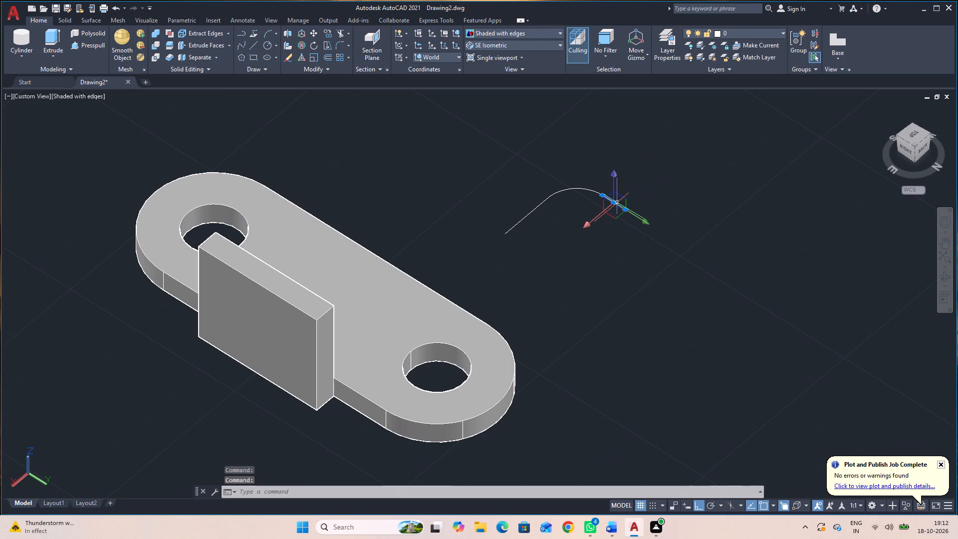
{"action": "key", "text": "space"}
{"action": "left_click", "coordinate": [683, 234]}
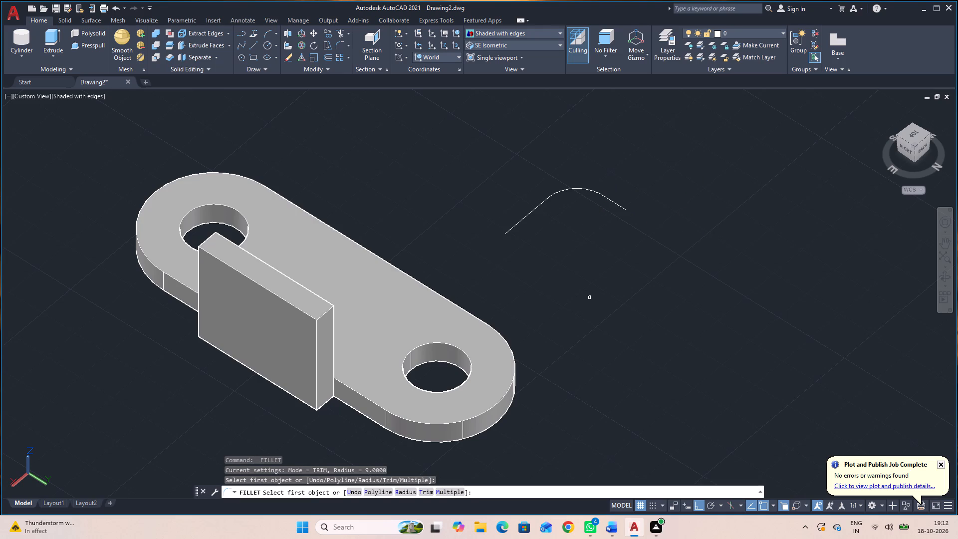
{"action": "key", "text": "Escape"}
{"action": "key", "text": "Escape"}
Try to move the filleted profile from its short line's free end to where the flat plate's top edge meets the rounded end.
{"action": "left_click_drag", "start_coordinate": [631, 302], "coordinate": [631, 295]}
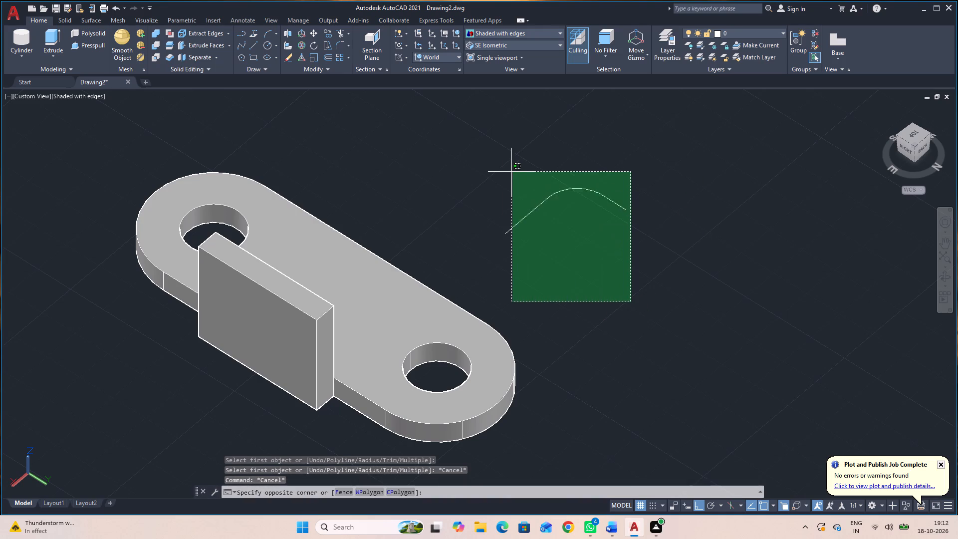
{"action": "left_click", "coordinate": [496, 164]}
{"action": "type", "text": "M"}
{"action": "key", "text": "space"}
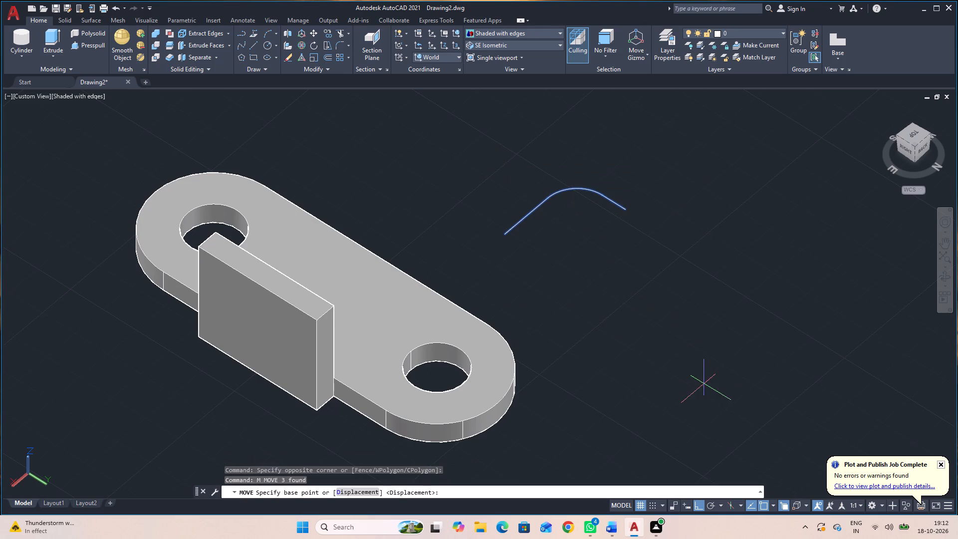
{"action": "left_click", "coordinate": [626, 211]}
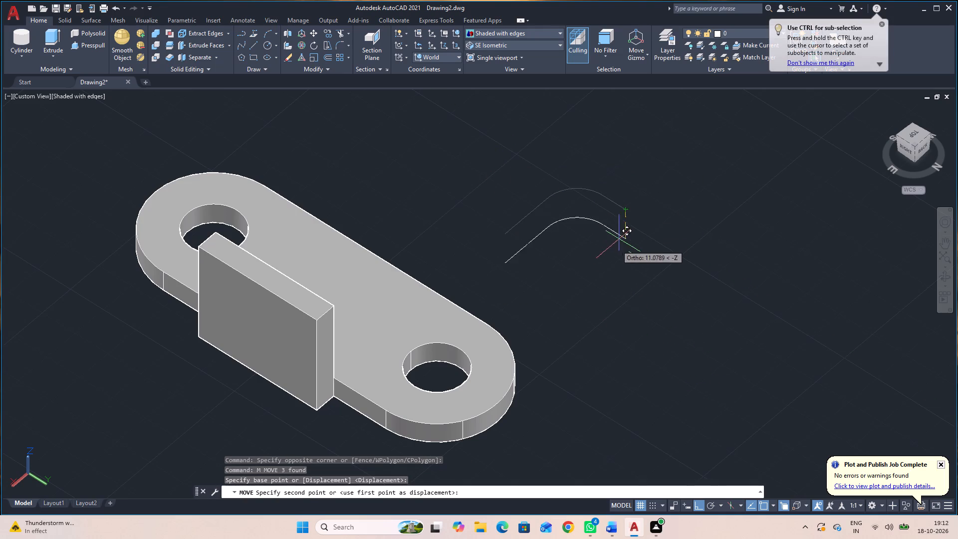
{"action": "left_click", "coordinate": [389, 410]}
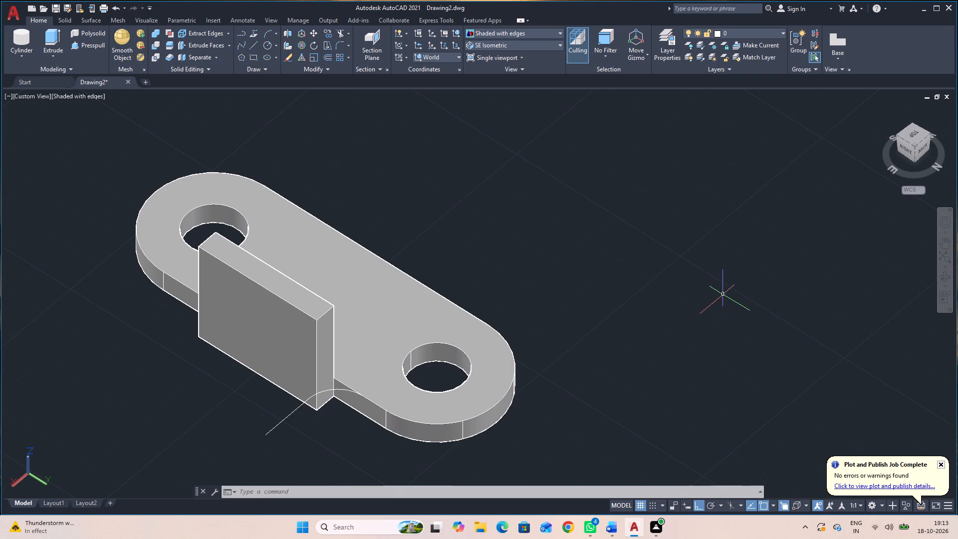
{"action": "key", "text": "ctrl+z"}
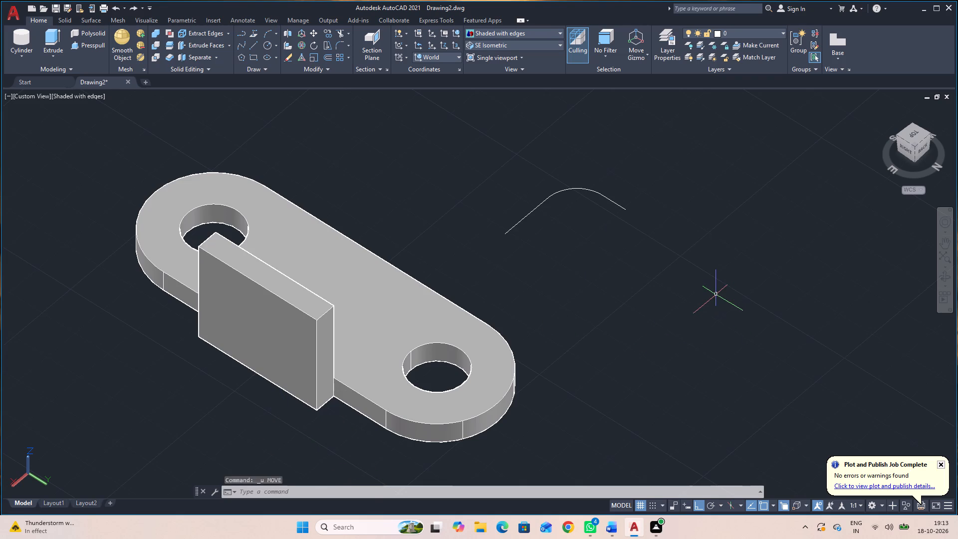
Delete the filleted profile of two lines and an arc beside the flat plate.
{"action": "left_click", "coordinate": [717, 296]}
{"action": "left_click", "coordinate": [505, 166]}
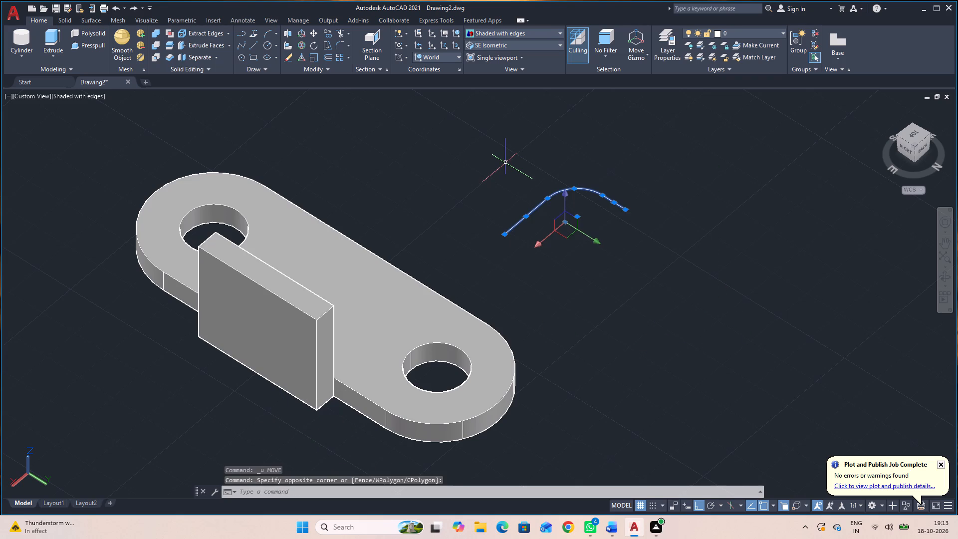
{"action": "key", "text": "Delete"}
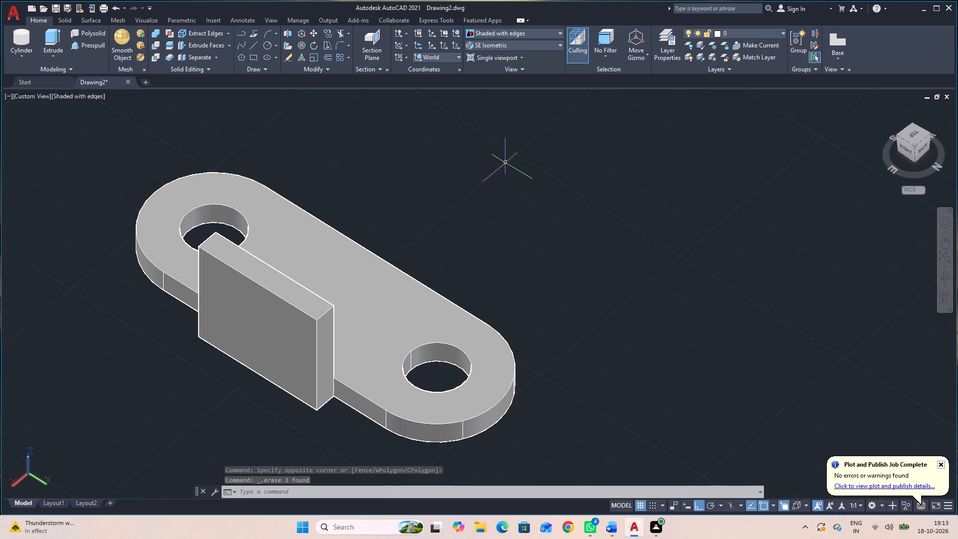
Remove the upright plate by press-pulling its top face down past its underside.
{"action": "left_click", "coordinate": [83, 46]}
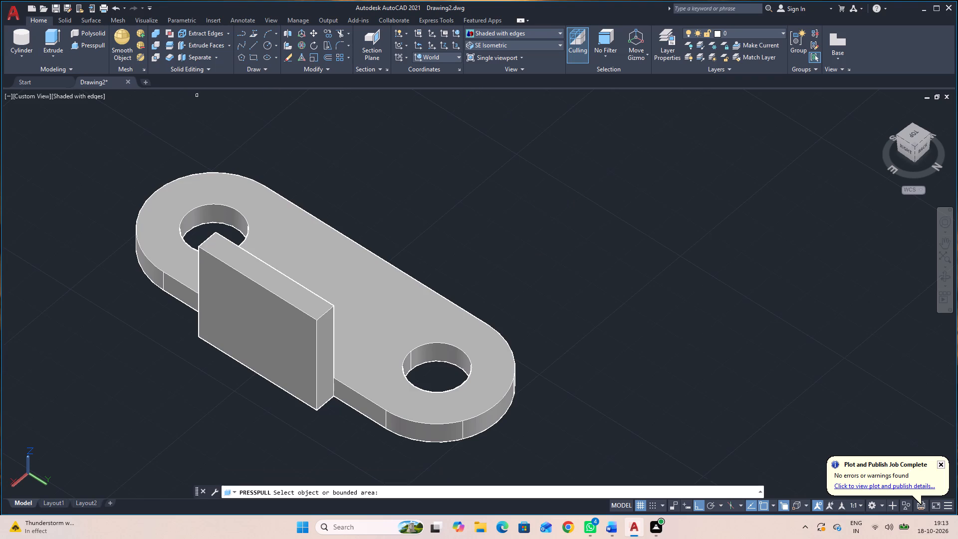
{"action": "left_click", "coordinate": [246, 263]}
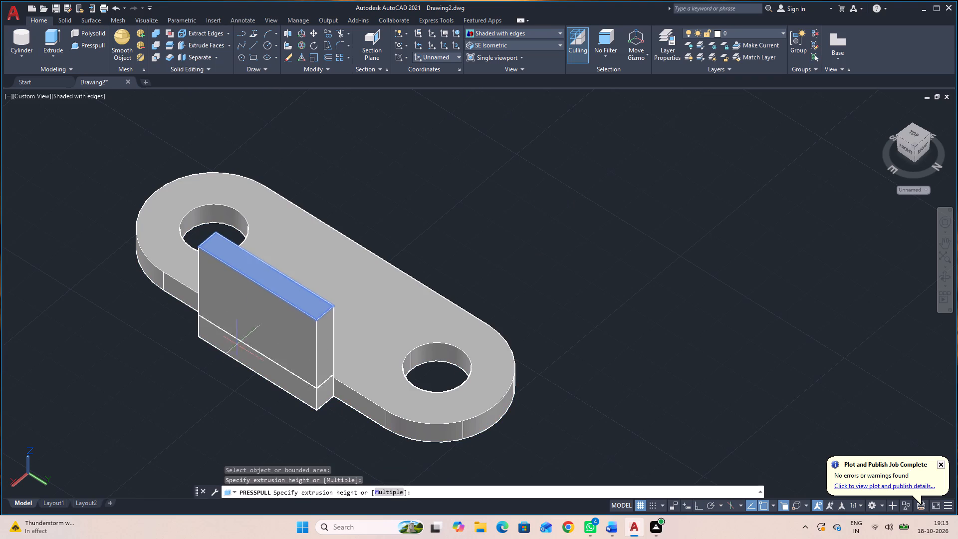
{"action": "left_click", "coordinate": [206, 453]}
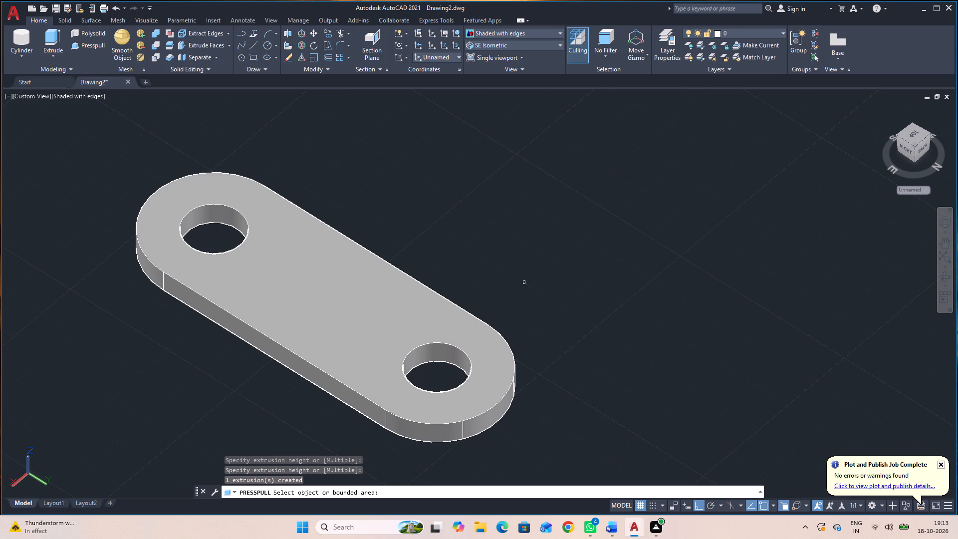
{"action": "key", "text": "Escape"}
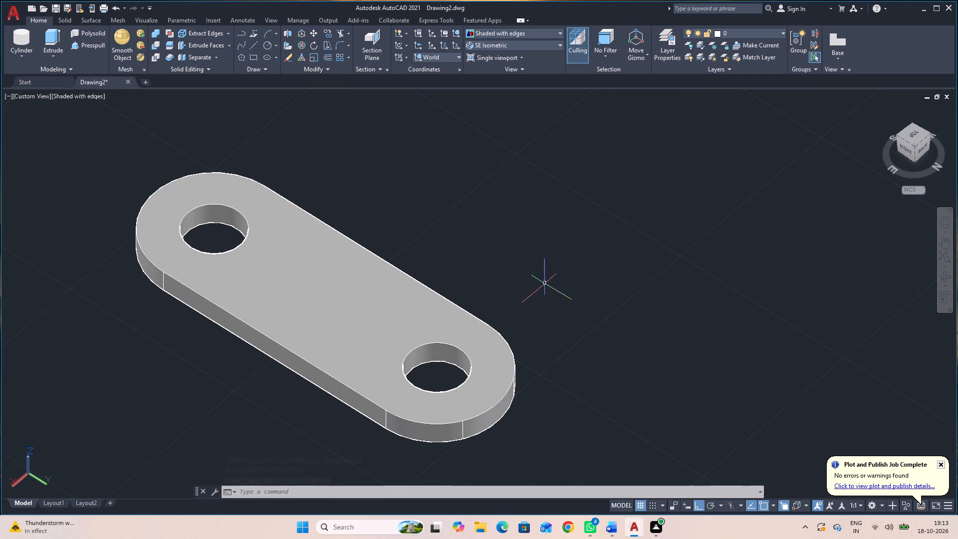
Set the view to SE Isometric with the flat plate centred.
{"action": "left_click", "coordinate": [524, 46]}
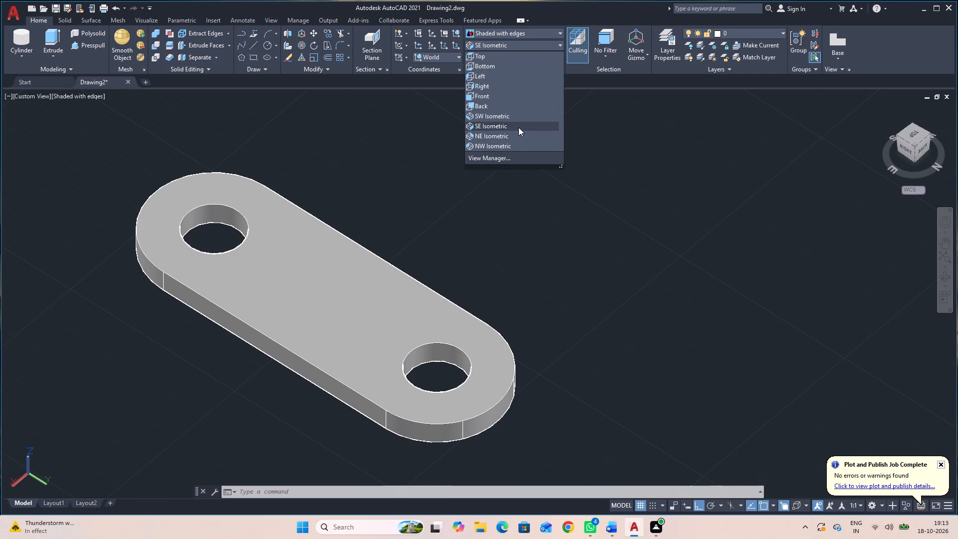
{"action": "left_click", "coordinate": [519, 126]}
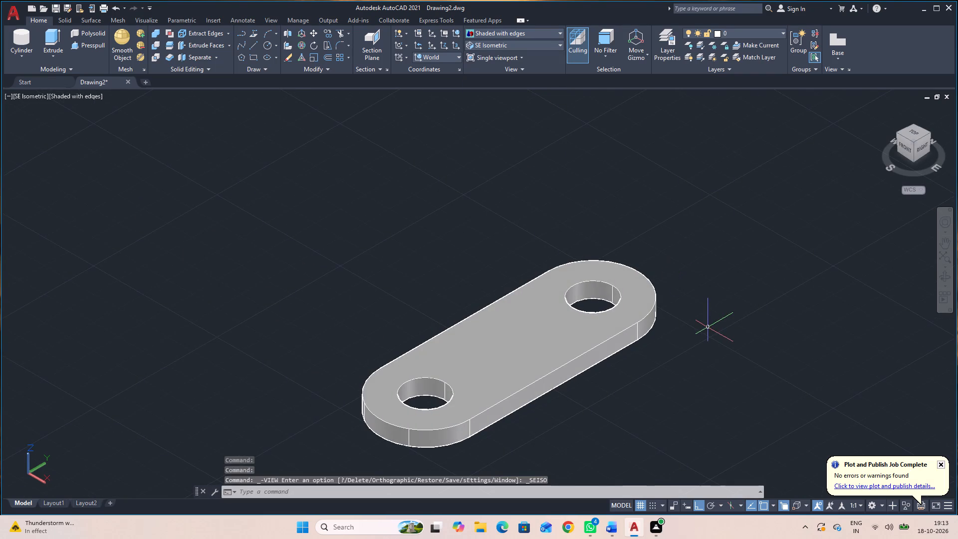
{"action": "middle_click_drag", "start_coordinate": [743, 375], "coordinate": [649, 313]}
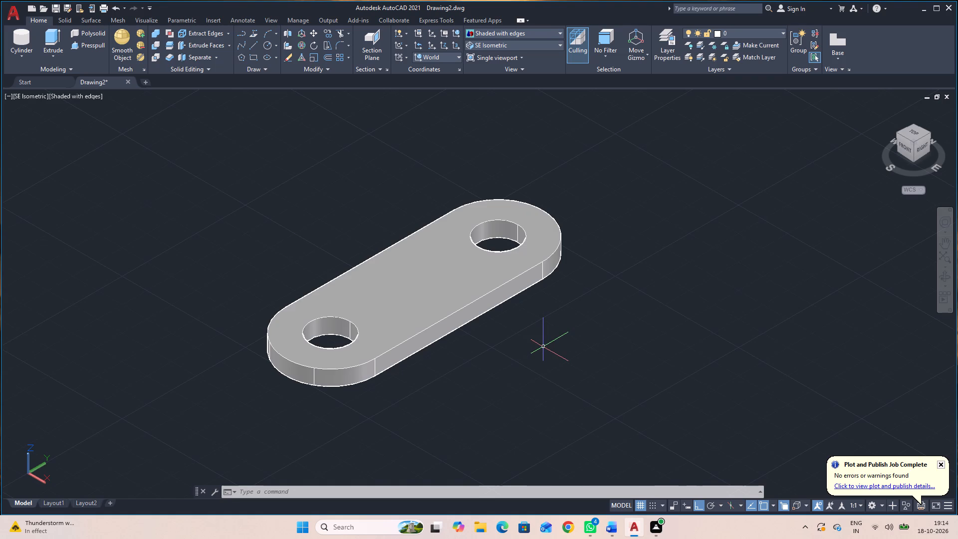
Create a box 36 long, 6 wide and 30 high along the flat plate's long top edge, starting 18 from the edge's midpoint.
{"action": "left_click", "coordinate": [24, 54]}
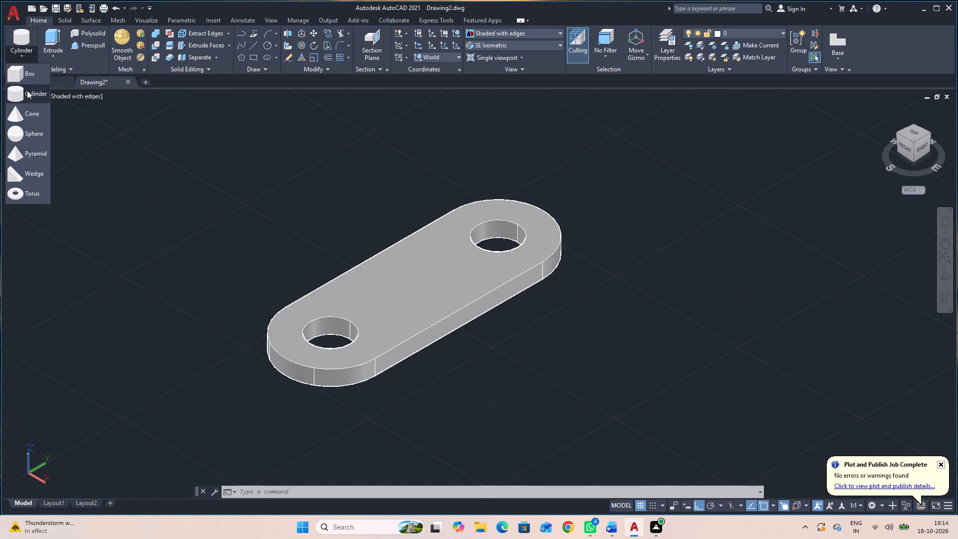
{"action": "left_click", "coordinate": [27, 73]}
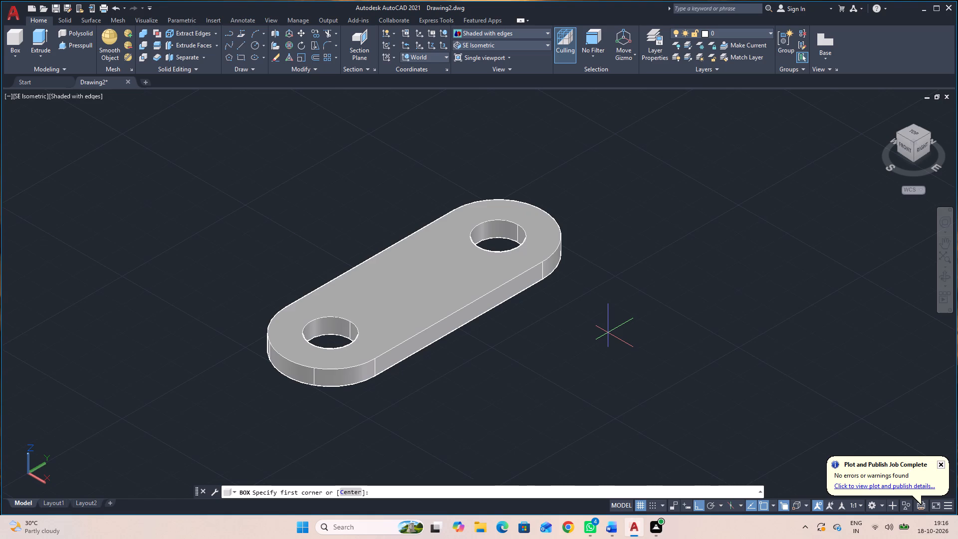
{"action": "left_click", "coordinate": [17, 34]}
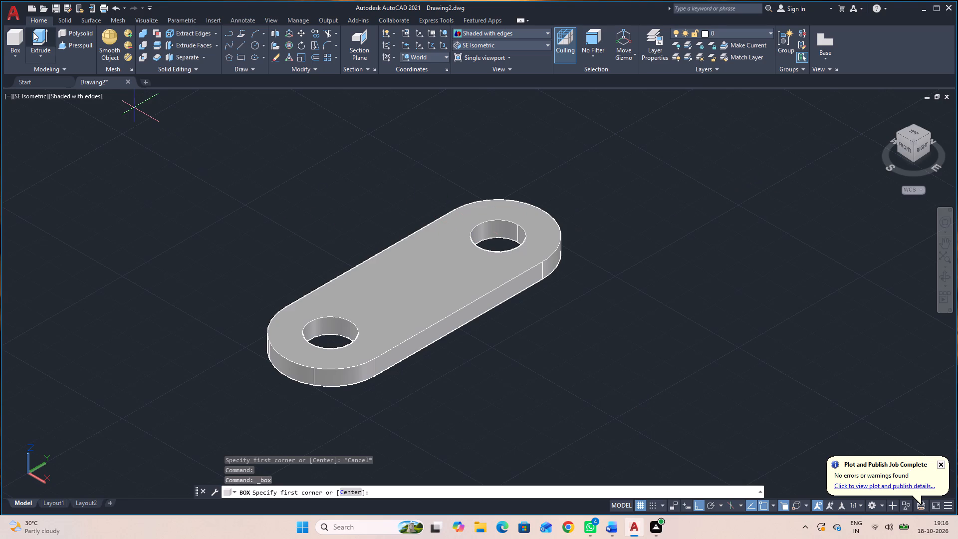
{"action": "left_click", "coordinate": [11, 40]}
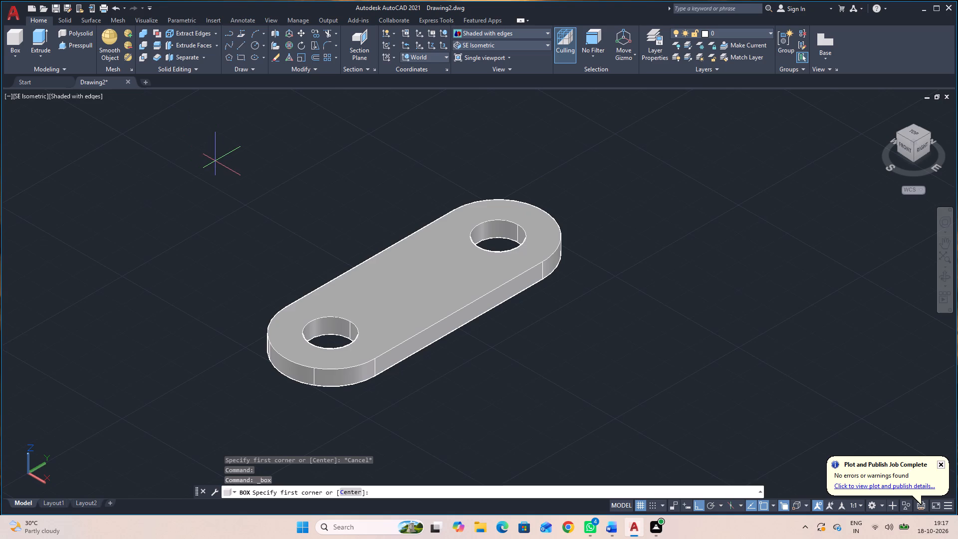
{"action": "left_click", "coordinate": [17, 35]}
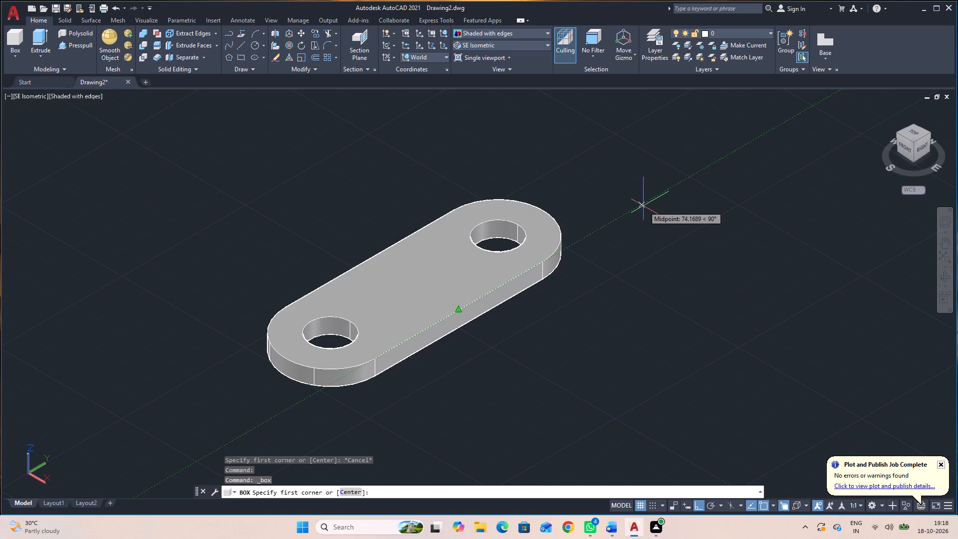
{"action": "type", "text": "18"}
{"action": "key", "text": "Return"}
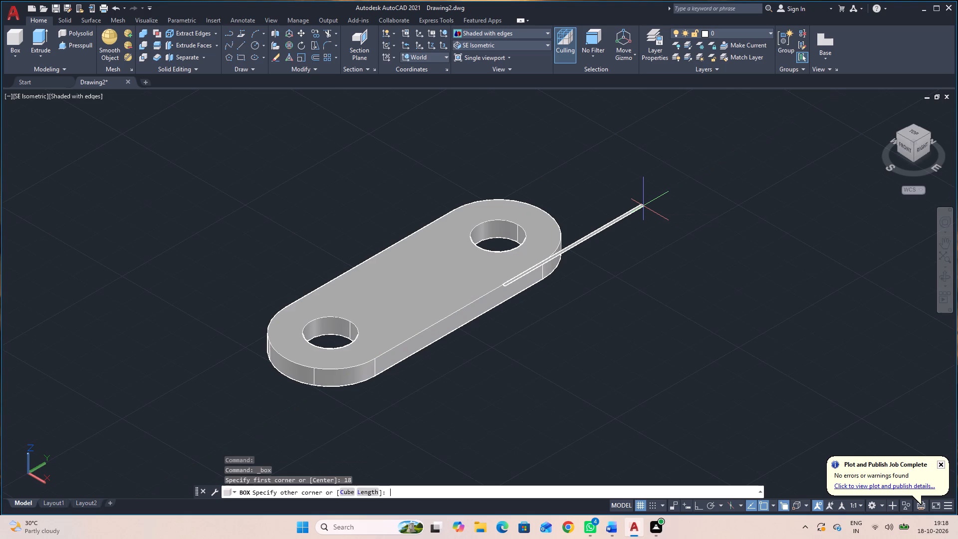
{"action": "type", "text": "L"}
{"action": "key", "text": "space"}
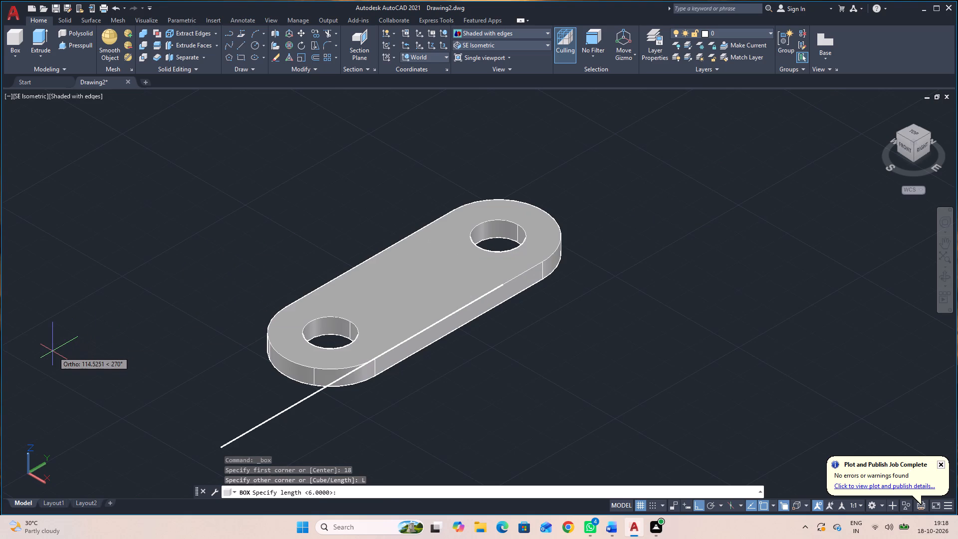
{"action": "type", "text": "36"}
{"action": "key", "text": "Return"}
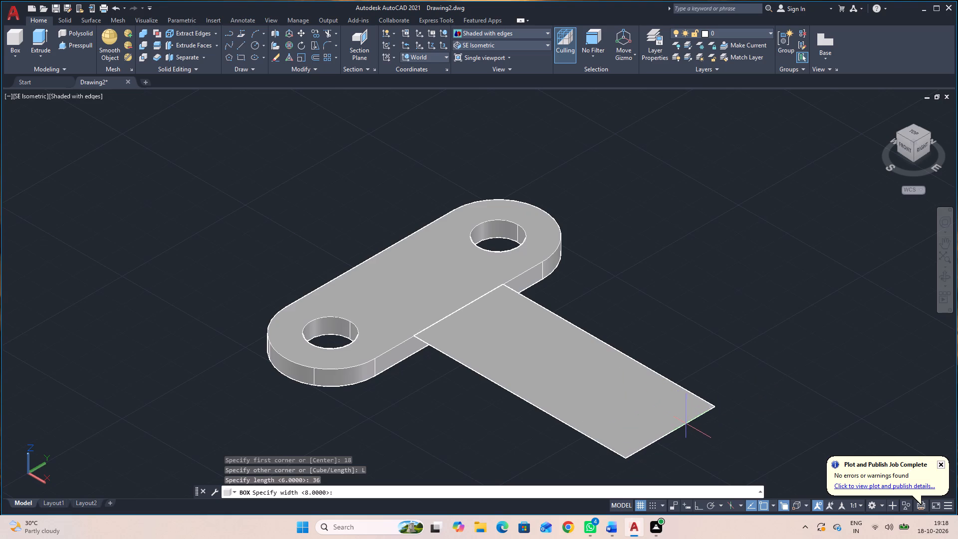
{"action": "key", "text": "6"}
{"action": "key", "text": "Return"}
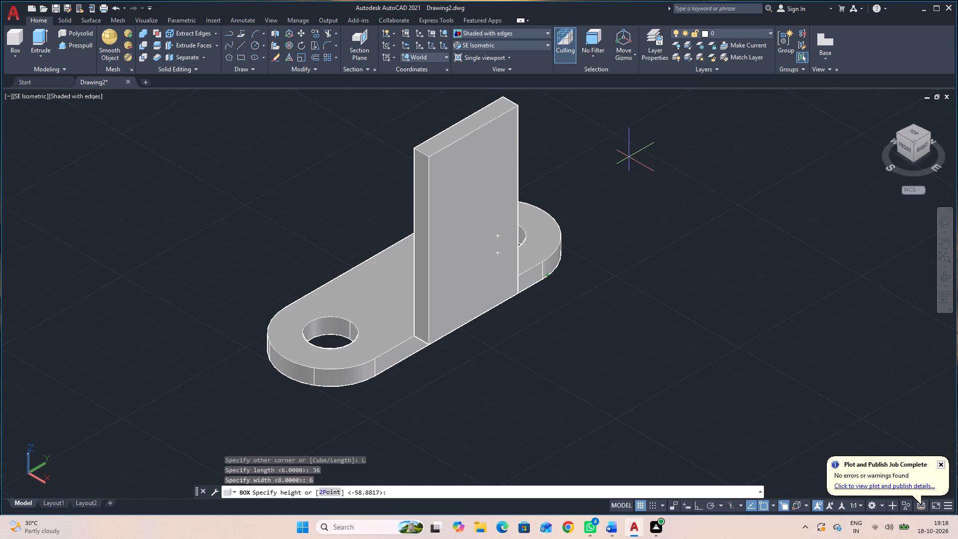
{"action": "type", "text": "30"}
{"action": "key", "text": "Return"}
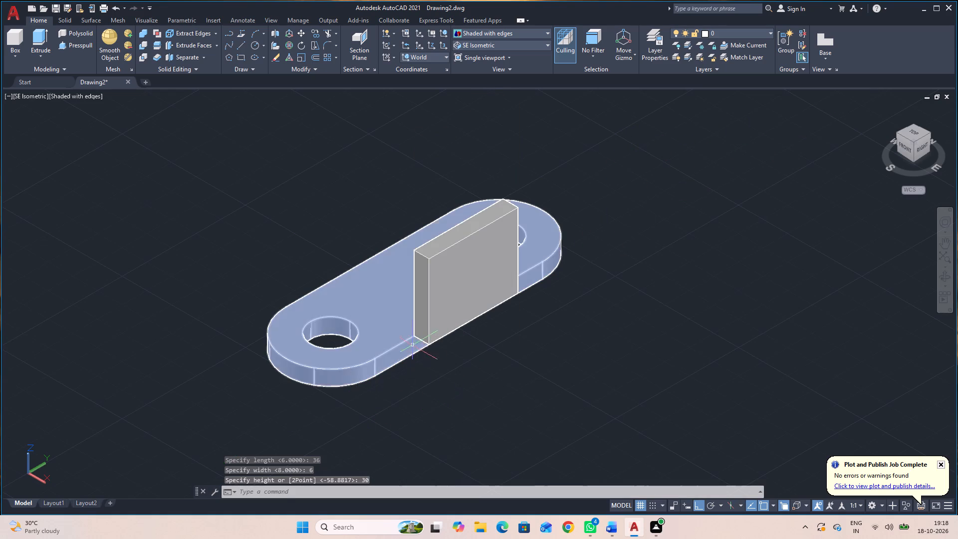
Move the upright box straight down from its lower inner corner to the flat plate's bottom edge.
{"action": "left_click", "coordinate": [427, 332]}
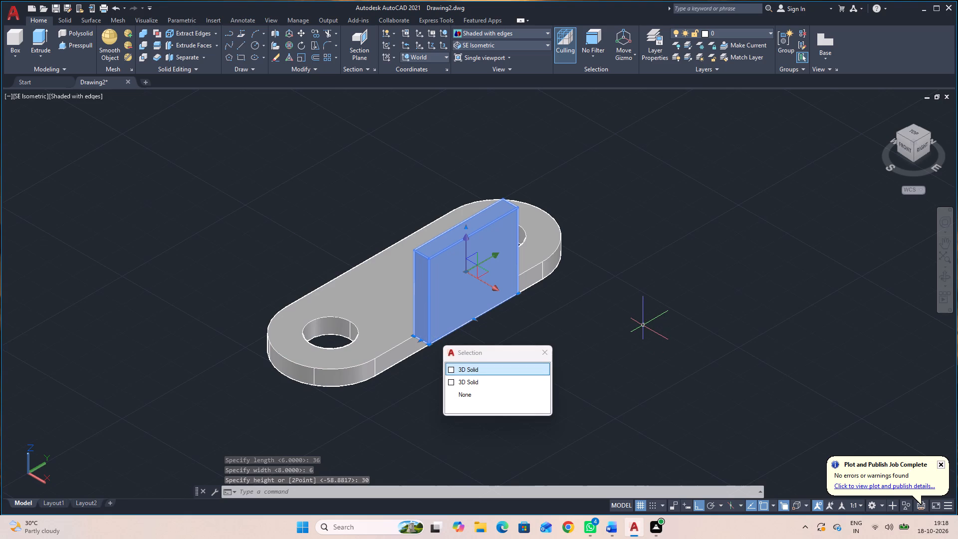
{"action": "type", "text": "M"}
{"action": "key", "text": "space"}
{"action": "key", "text": "space"}
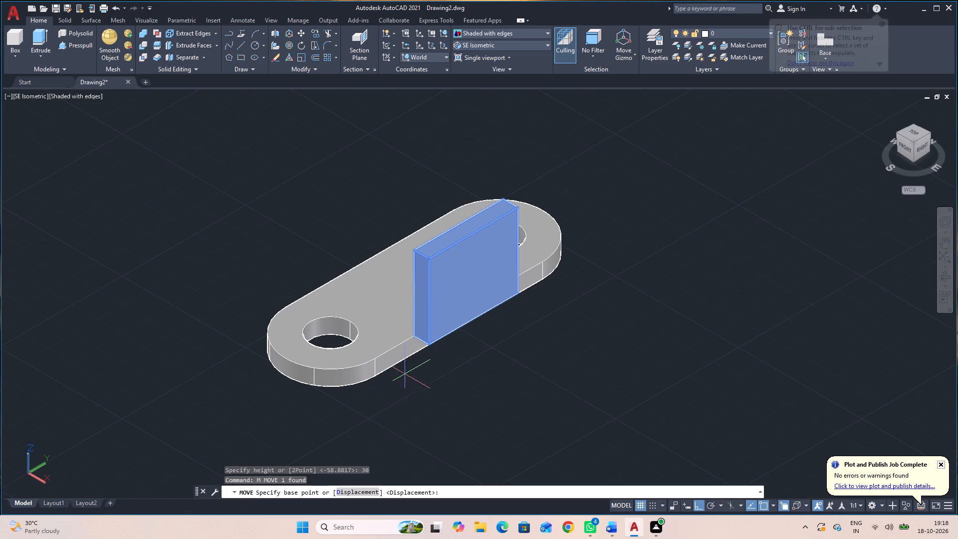
{"action": "left_click", "coordinate": [412, 338]}
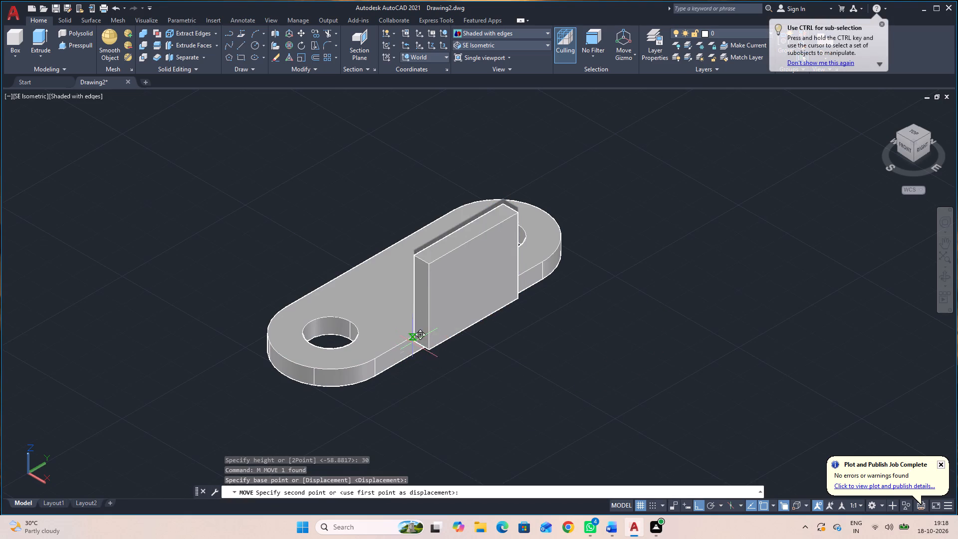
{"action": "left_click", "coordinate": [414, 350]}
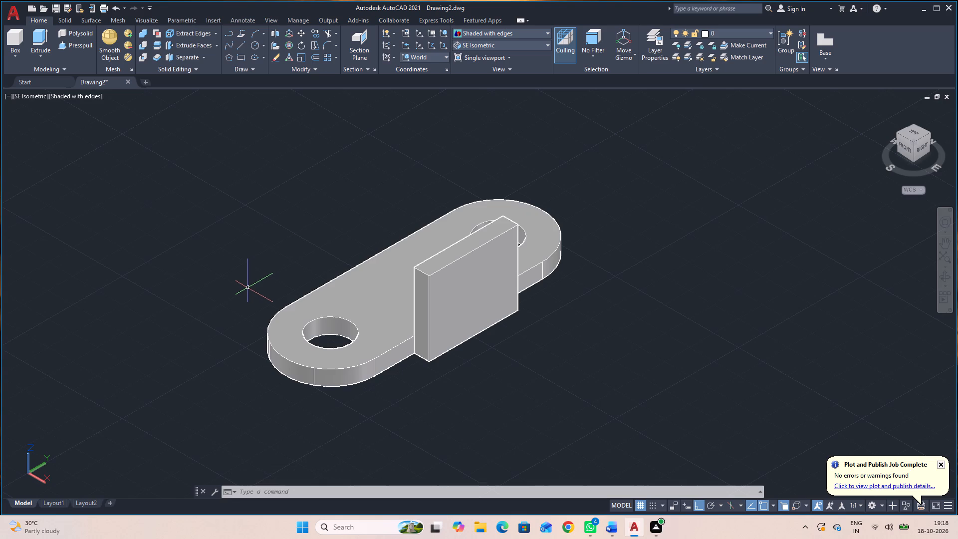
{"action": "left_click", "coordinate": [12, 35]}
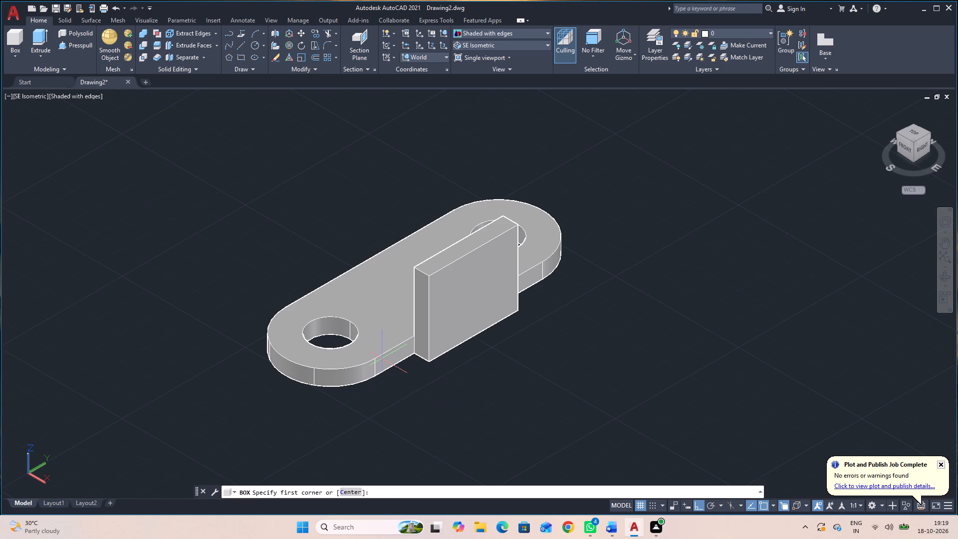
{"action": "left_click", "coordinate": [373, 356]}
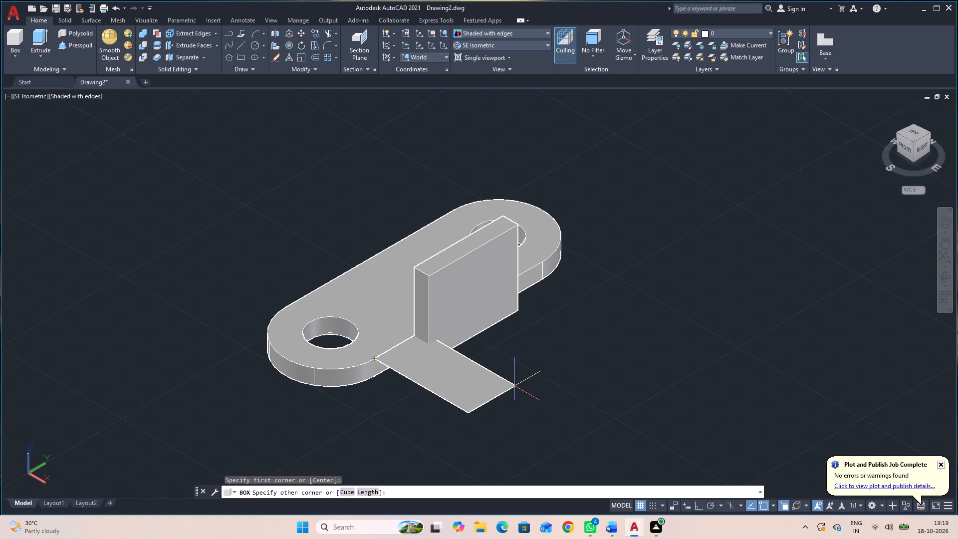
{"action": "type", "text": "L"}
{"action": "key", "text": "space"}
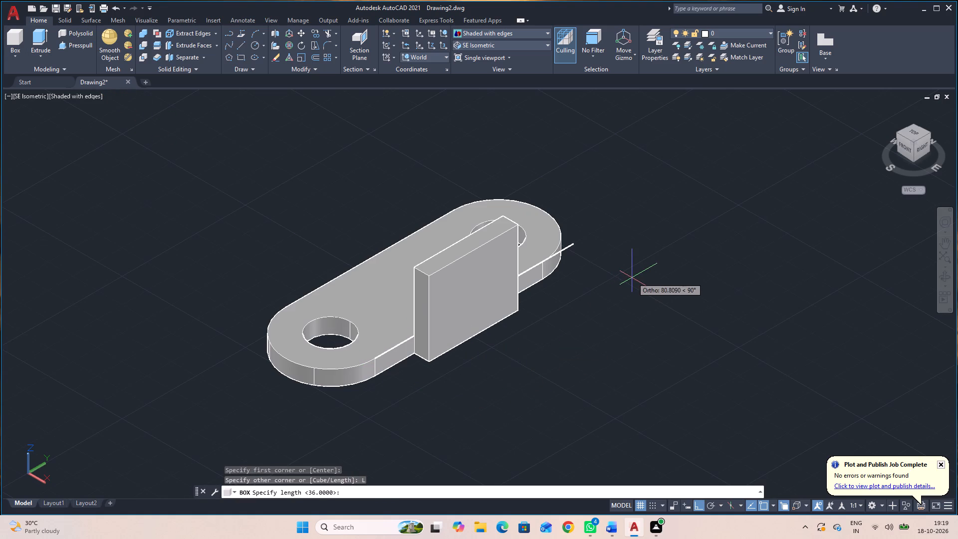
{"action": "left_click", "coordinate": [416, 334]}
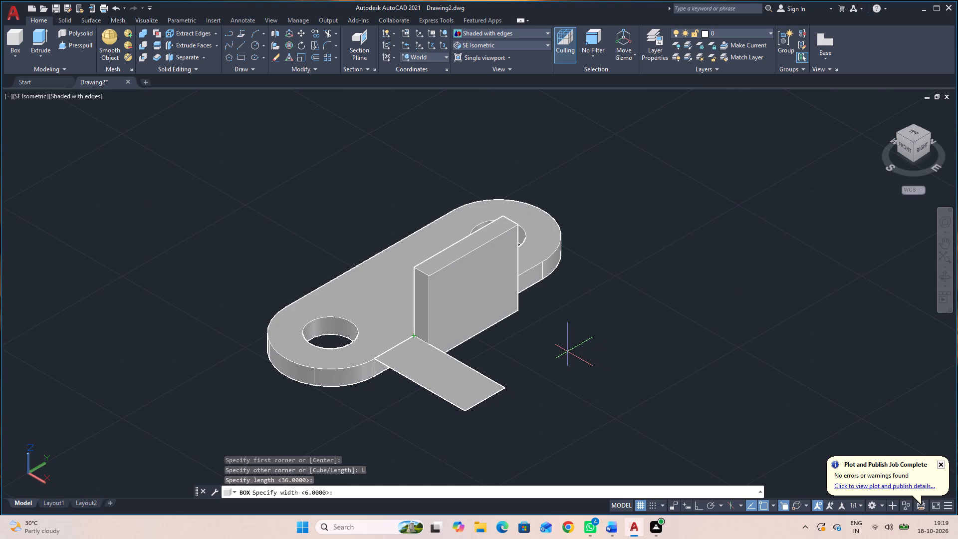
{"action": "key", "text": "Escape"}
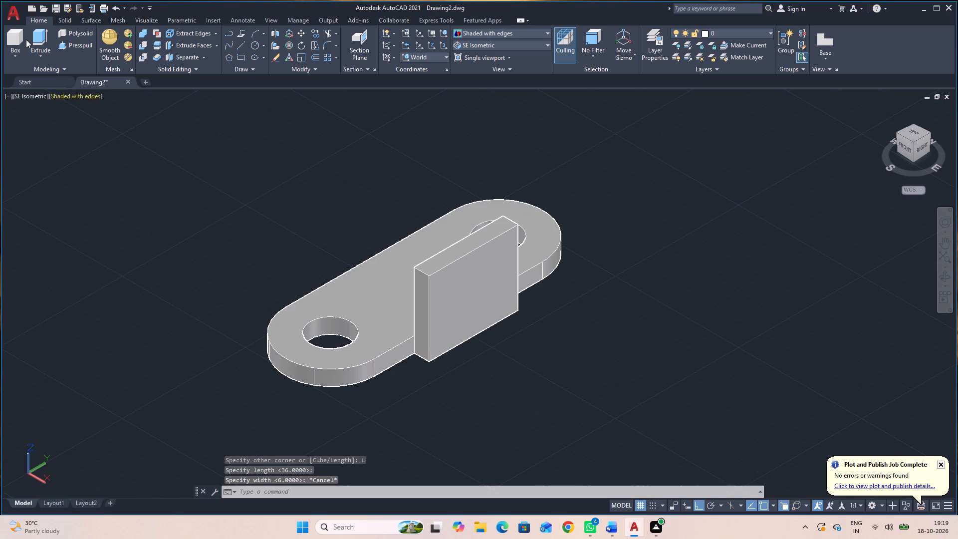
Create a box from the near hole's top centre to the upright plate's outer edge, extending down to the upright plate's bottom corner.
{"action": "left_click", "coordinate": [12, 37]}
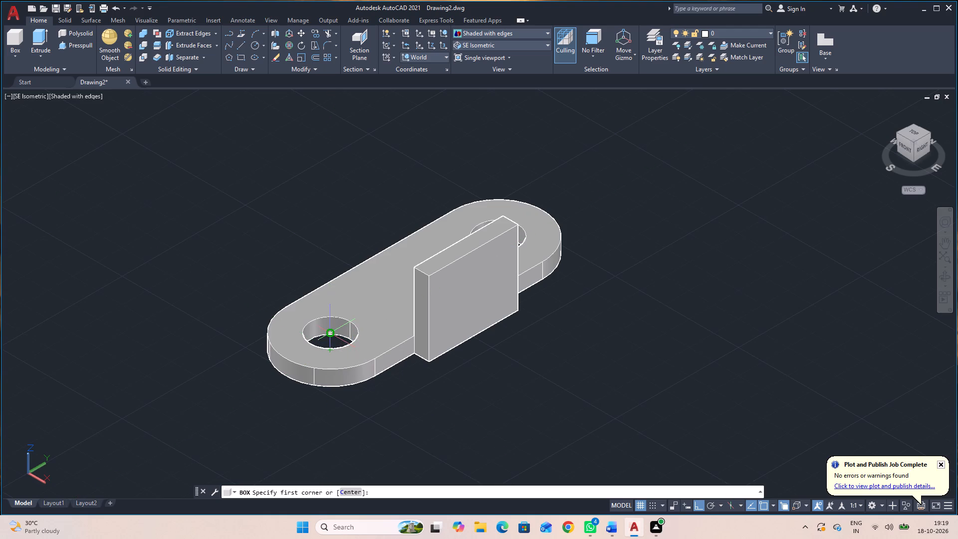
{"action": "left_click", "coordinate": [331, 333]}
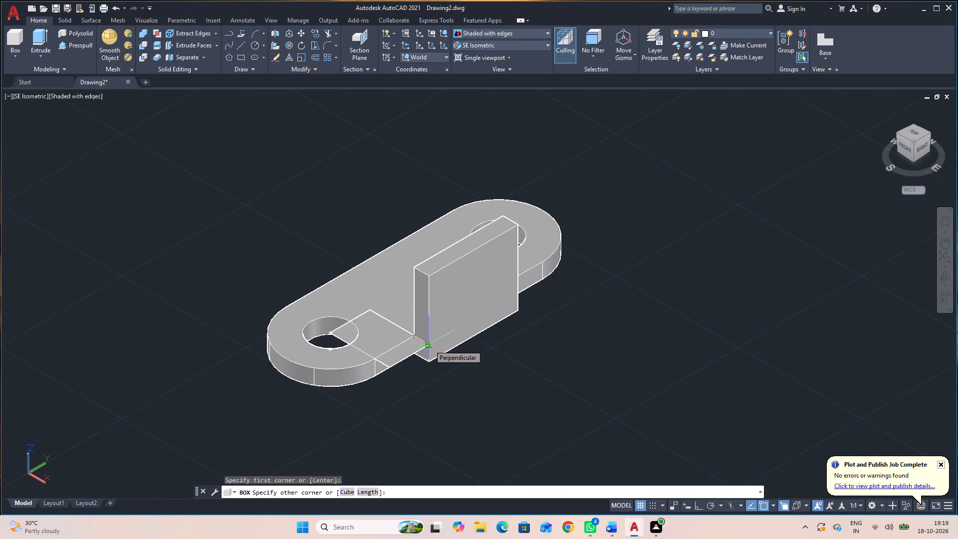
{"action": "left_click", "coordinate": [430, 345]}
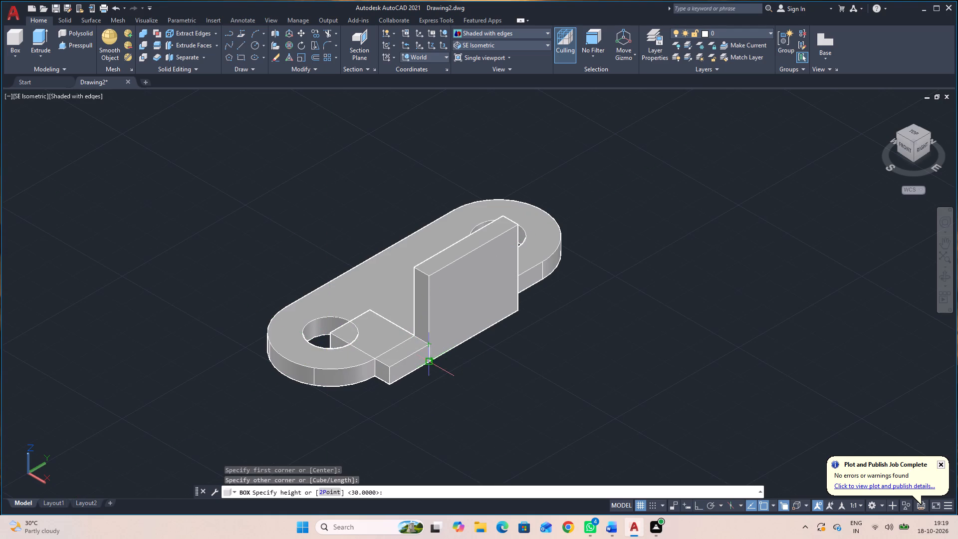
{"action": "left_click", "coordinate": [429, 360]}
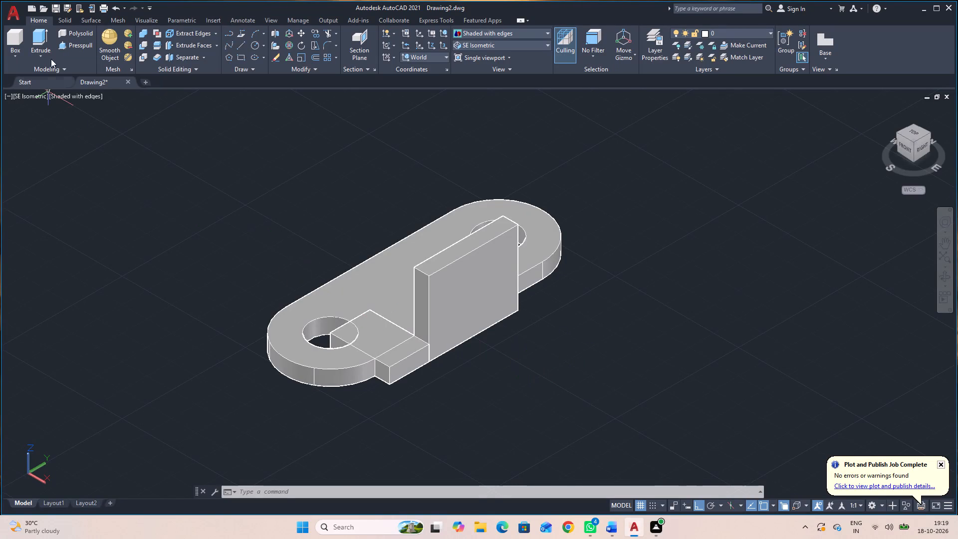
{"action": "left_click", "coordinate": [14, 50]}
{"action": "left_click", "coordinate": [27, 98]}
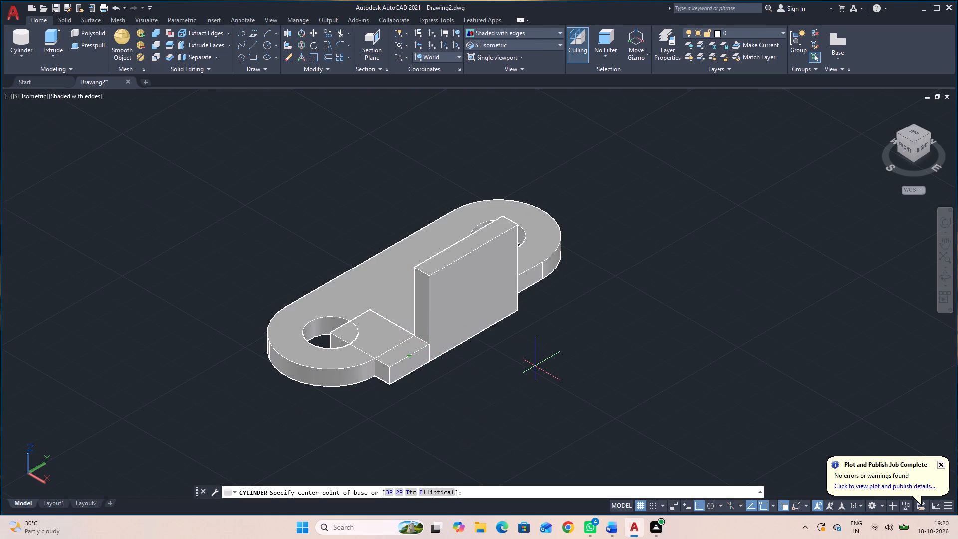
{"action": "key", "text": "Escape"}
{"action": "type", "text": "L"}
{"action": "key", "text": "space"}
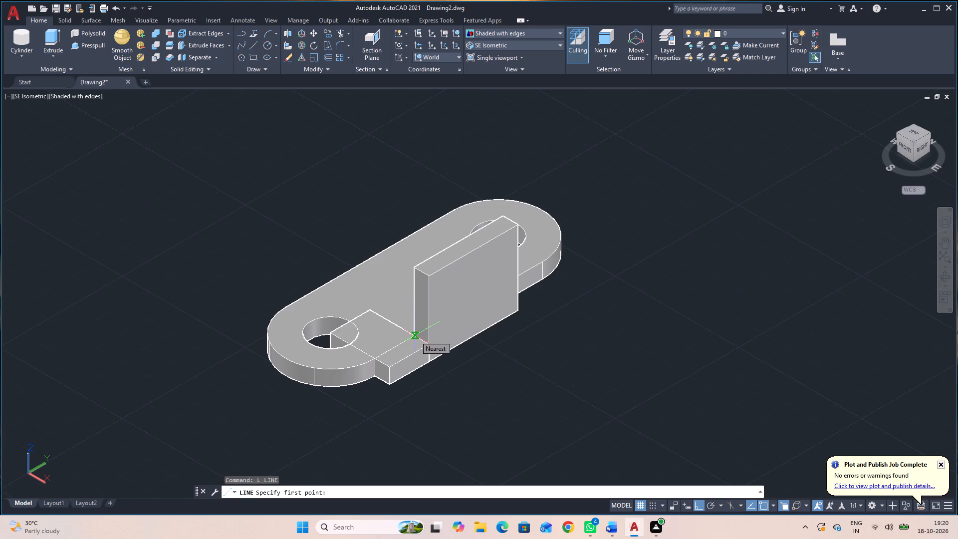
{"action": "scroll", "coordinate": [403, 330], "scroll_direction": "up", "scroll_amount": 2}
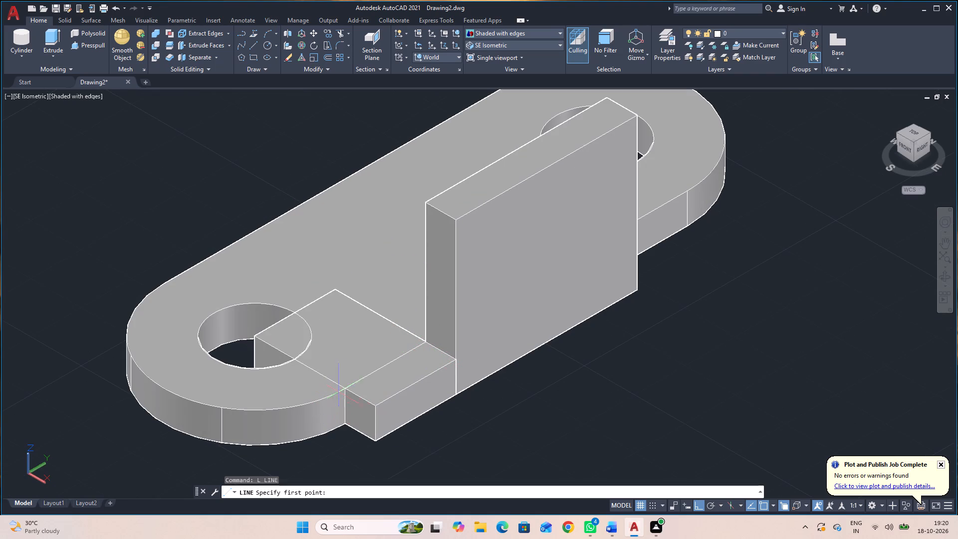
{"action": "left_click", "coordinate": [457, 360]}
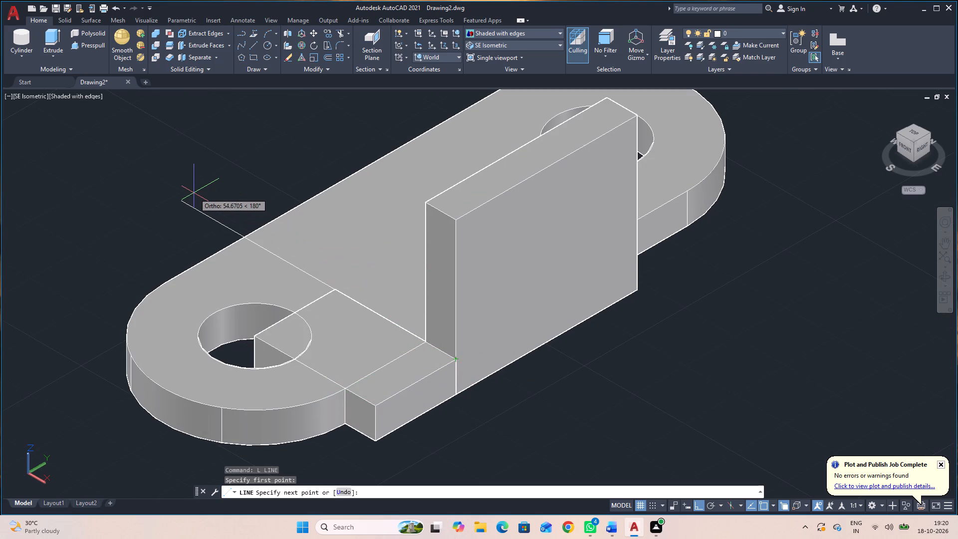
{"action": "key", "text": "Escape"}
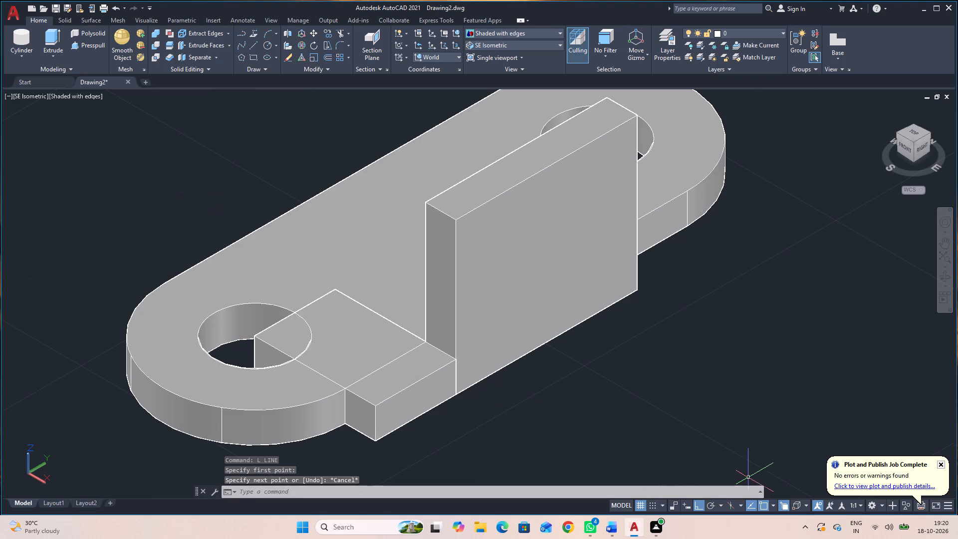
Draw a 9-long line along the flat plate's top edge, starting 6 inward from the upright plate's outer corner and running towards the near hole.
{"action": "key", "text": "space"}
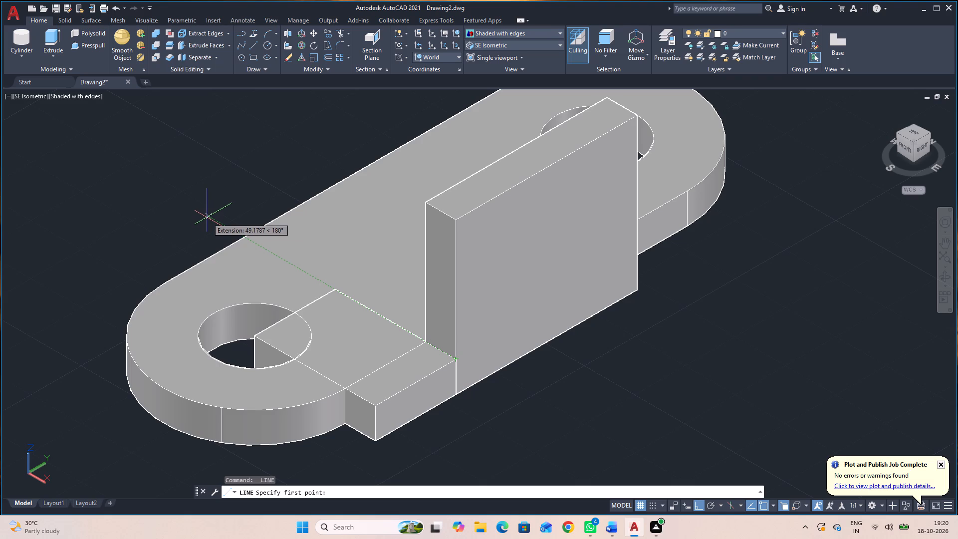
{"action": "key", "text": "6"}
{"action": "key", "text": "Return"}
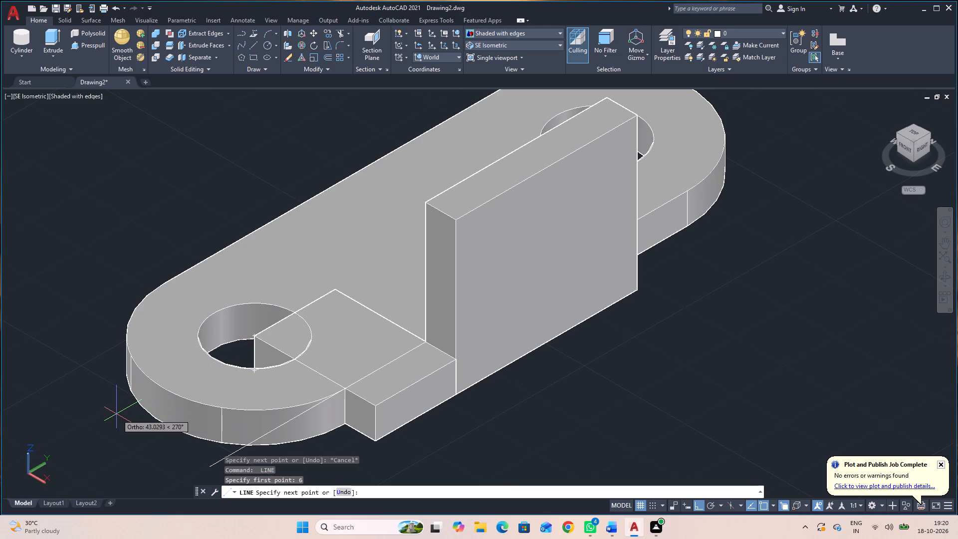
{"action": "key", "text": "9"}
{"action": "key", "text": "Return"}
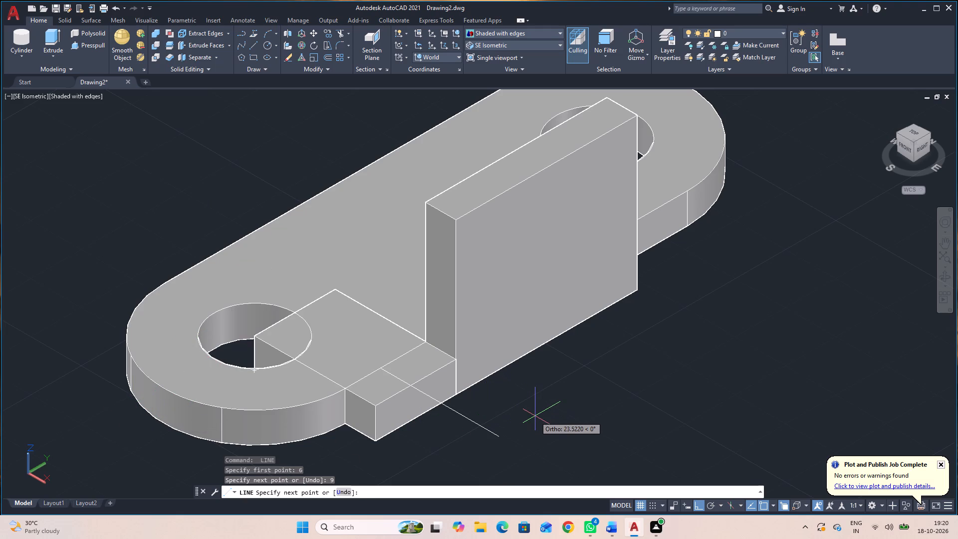
{"action": "key", "text": "Escape"}
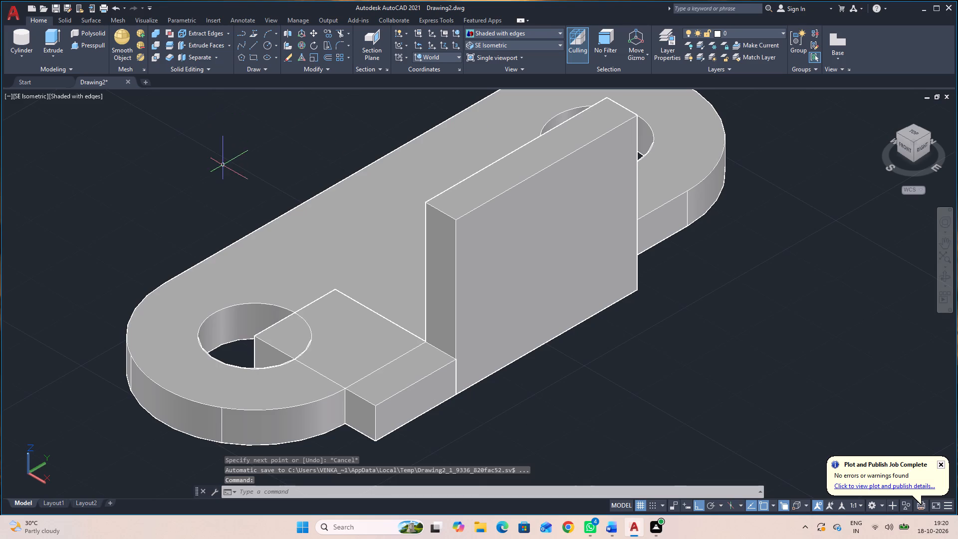
Draw a 9-long line outward from the upright plate's lower inner corner on the flat plate's top edge, perpendicular to that edge.
{"action": "key", "text": "space"}
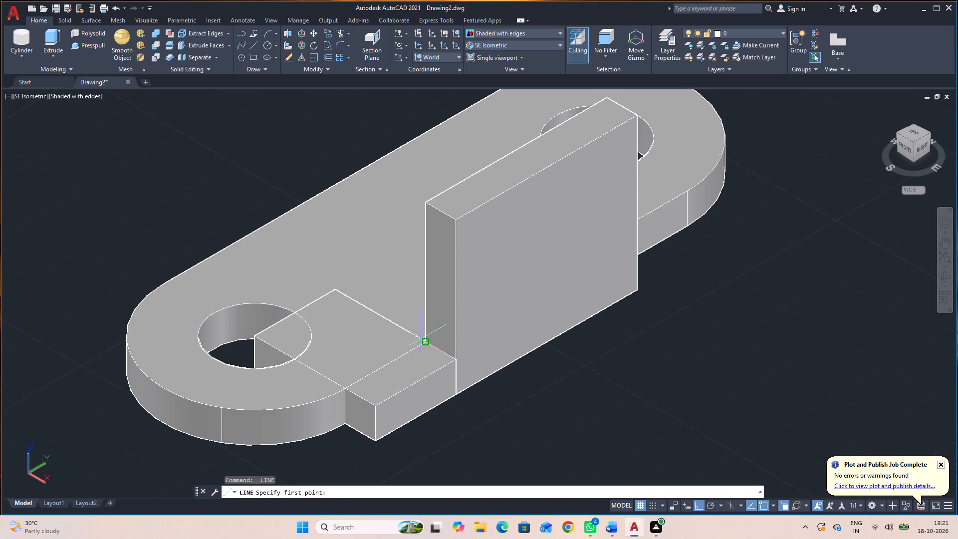
{"action": "left_click", "coordinate": [430, 341]}
{"action": "key", "text": "9"}
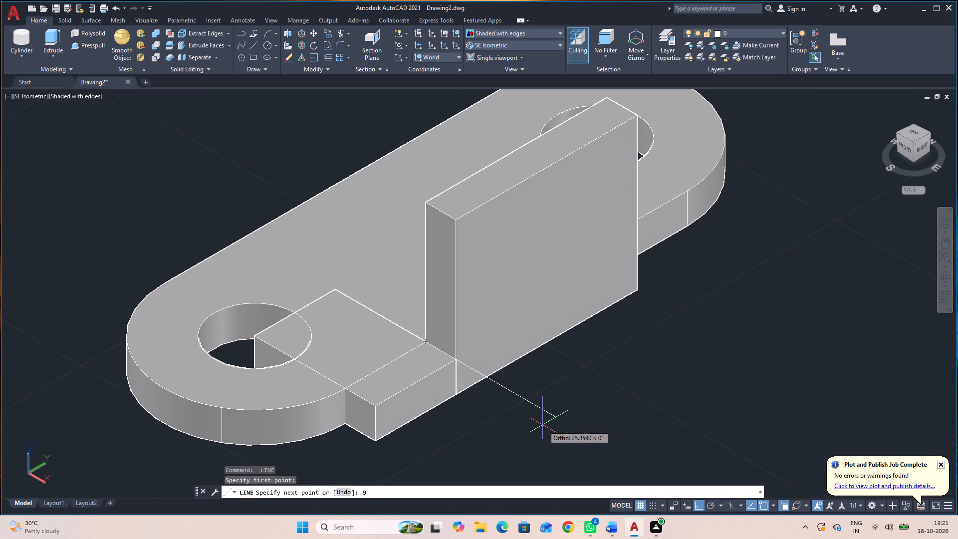
{"action": "key", "text": "Return"}
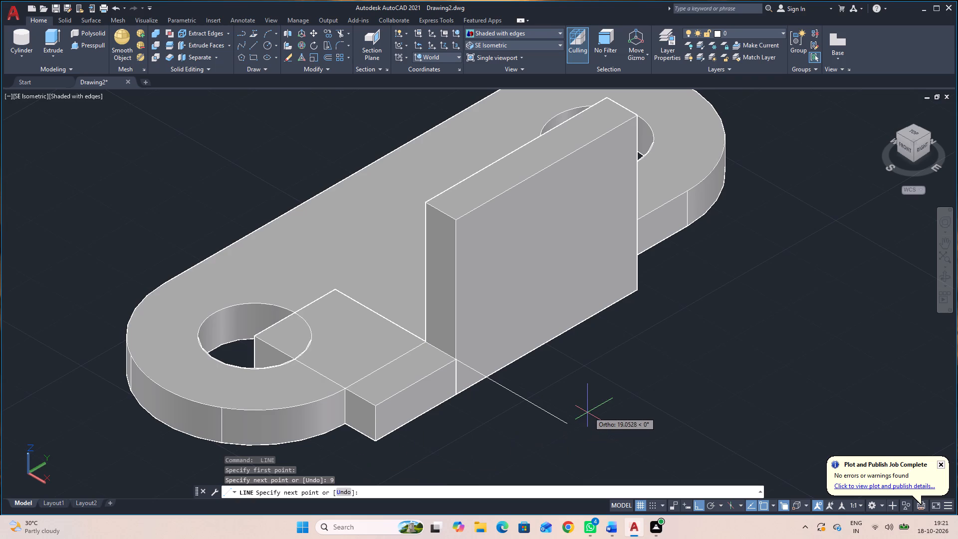
{"action": "key", "text": "Escape"}
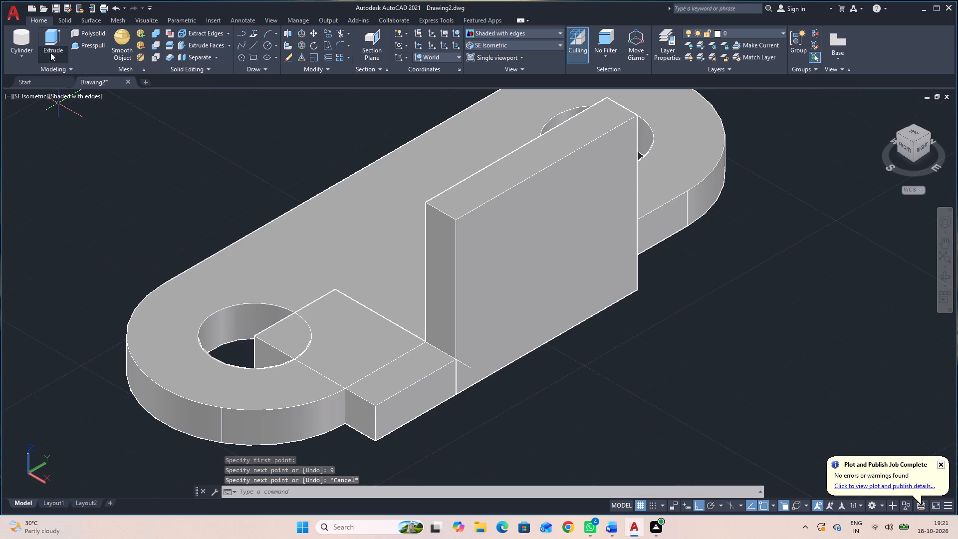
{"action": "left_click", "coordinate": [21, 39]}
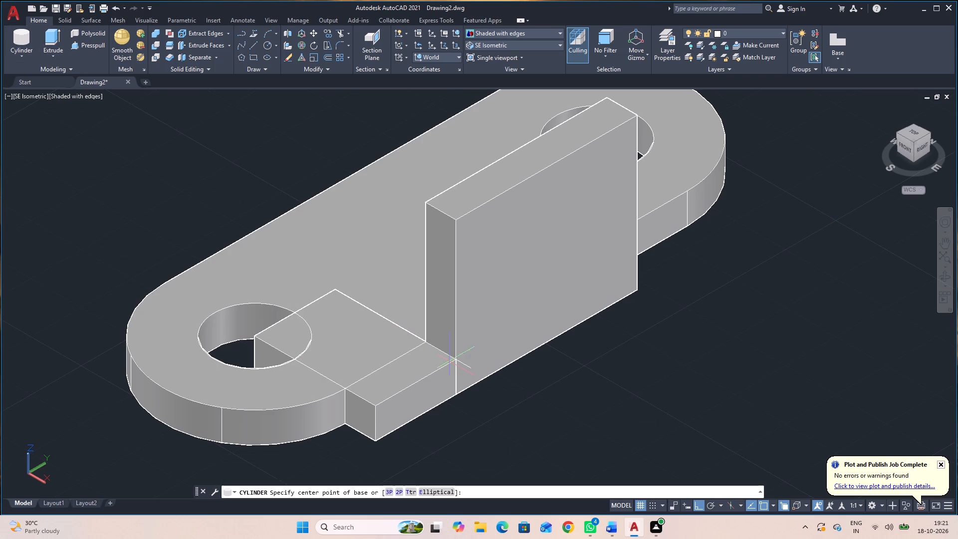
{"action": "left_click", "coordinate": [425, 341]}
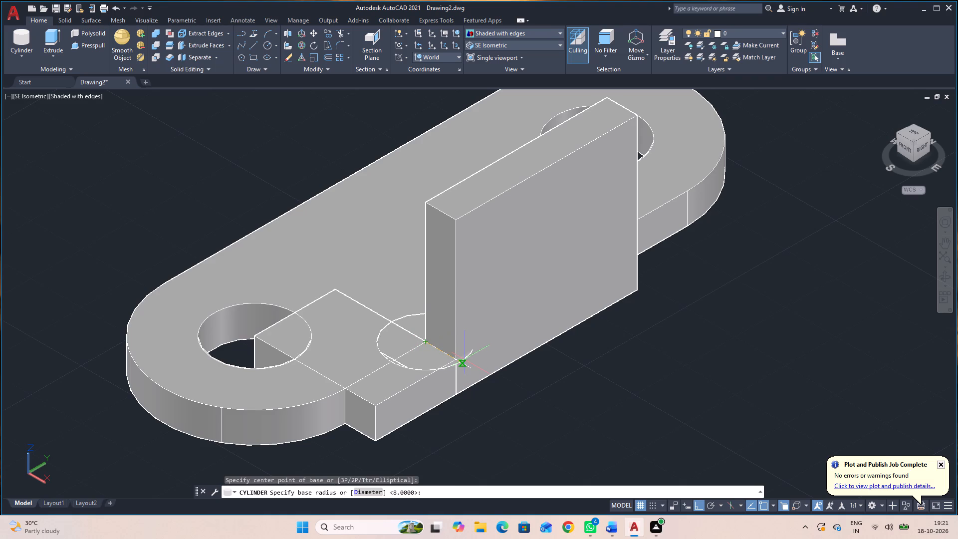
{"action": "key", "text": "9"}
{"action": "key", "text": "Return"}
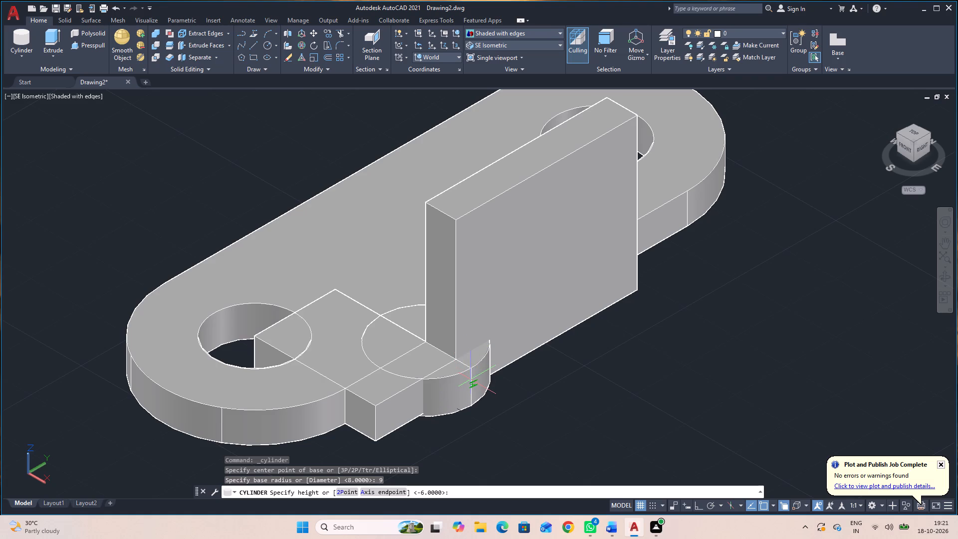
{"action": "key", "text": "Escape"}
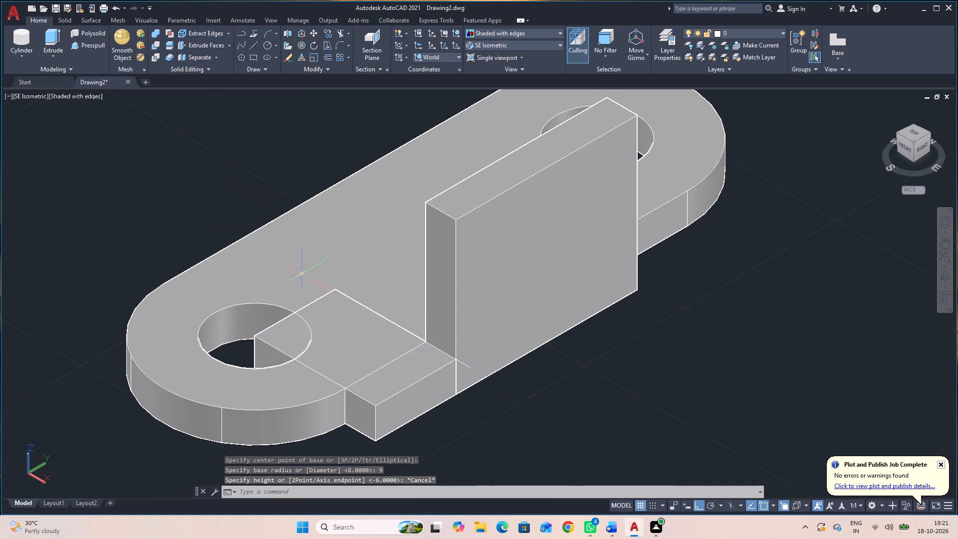
Delete the box between the near hole's centre and the upright plate.
{"action": "left_click", "coordinate": [416, 382]}
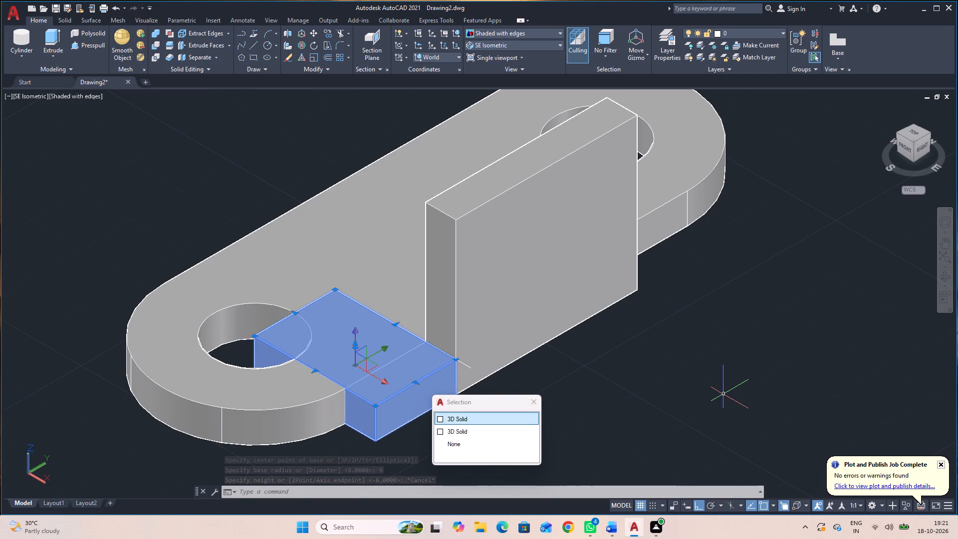
{"action": "key", "text": "Delete"}
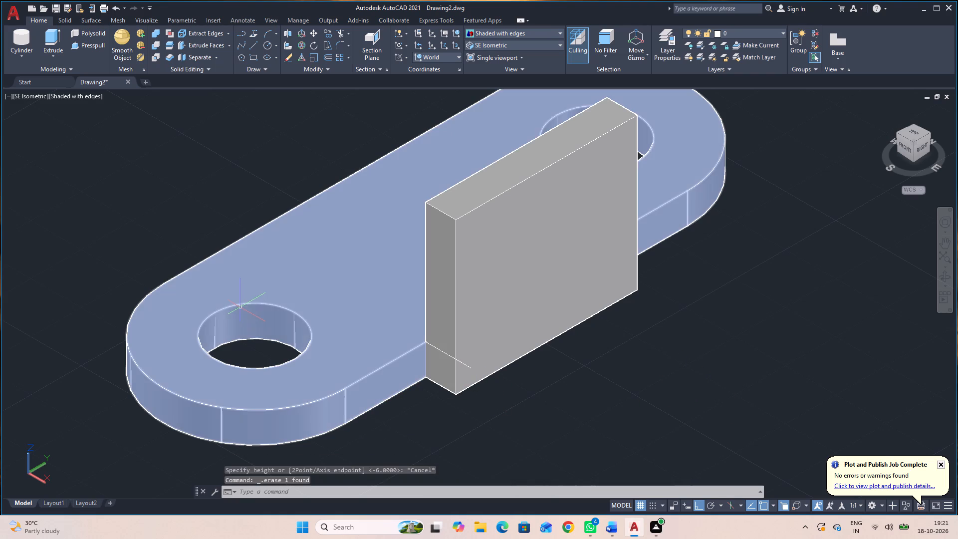
Create a radius 9 cylinder tangent to the bottom edges of the upright plate's near end and the flat plate's side, with height up to the flat plate's top.
{"action": "left_click", "coordinate": [16, 45]}
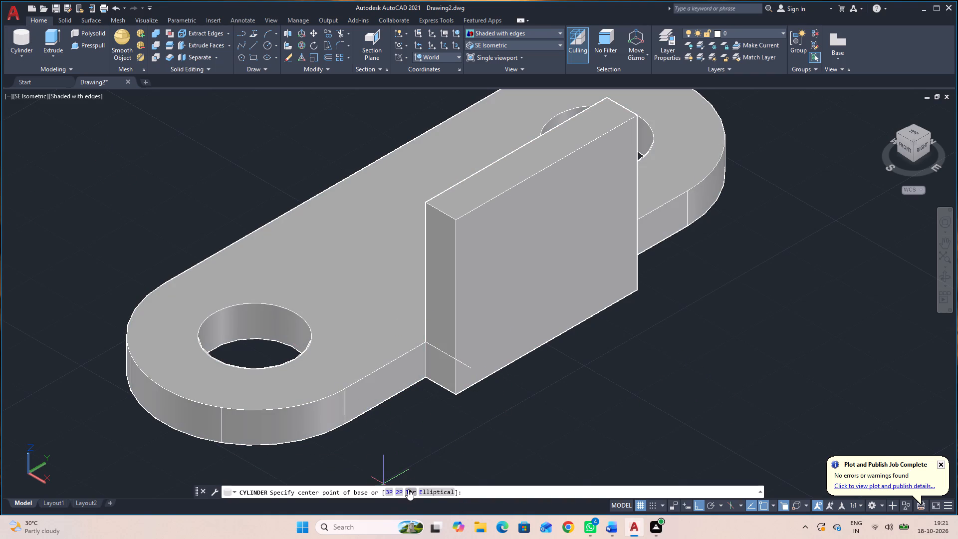
{"action": "left_click", "coordinate": [409, 489]}
{"action": "left_click", "coordinate": [436, 386]}
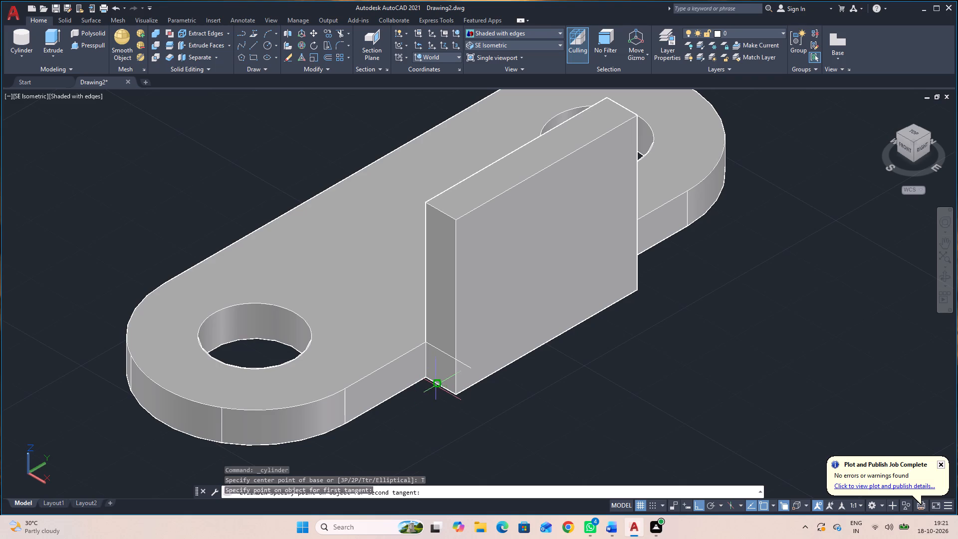
{"action": "left_click", "coordinate": [410, 389]}
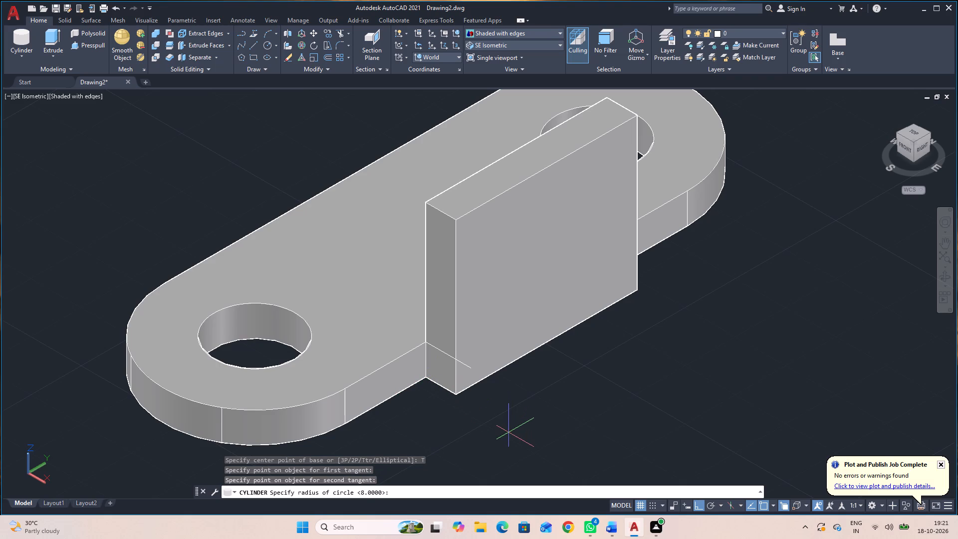
{"action": "key", "text": "9"}
{"action": "key", "text": "Return"}
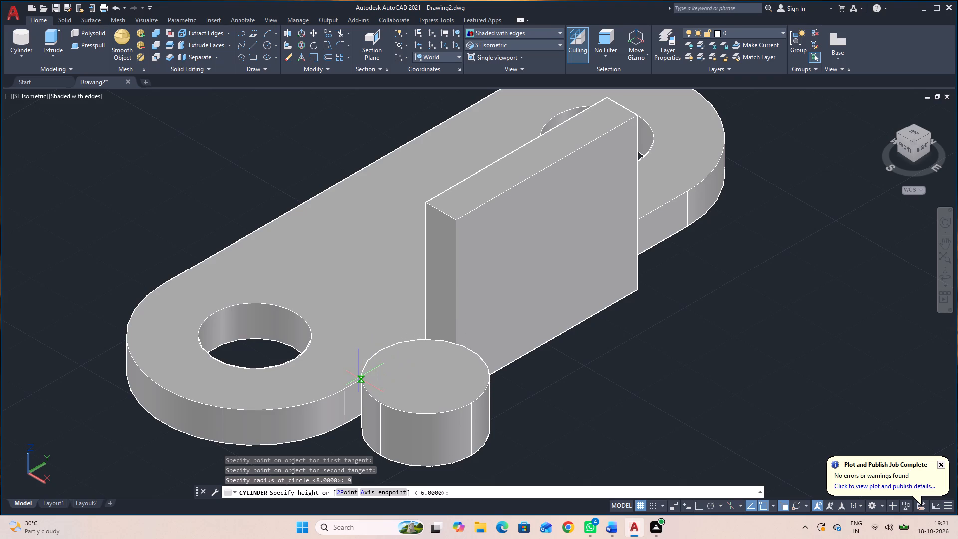
{"action": "left_click", "coordinate": [344, 392]}
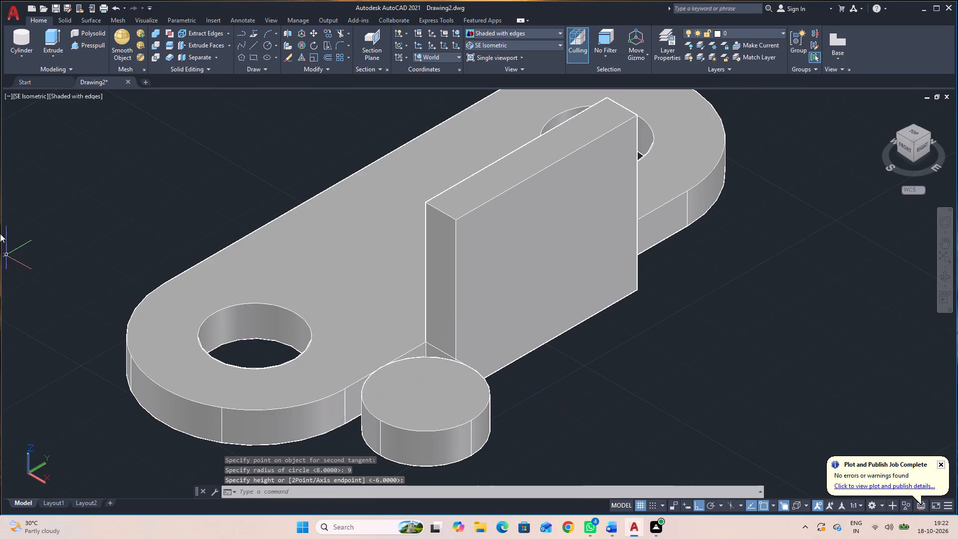
Create a 6-long box from the upright plate's inner corner to the straight edge's near end, extending down to the flat plate's bottom edge.
{"action": "left_click", "coordinate": [22, 59]}
{"action": "left_click", "coordinate": [29, 76]}
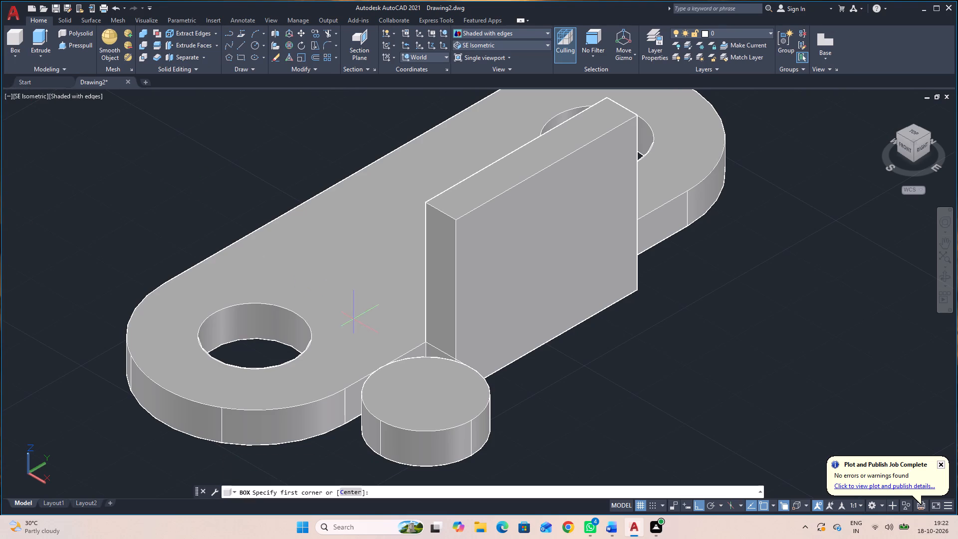
{"action": "left_click", "coordinate": [427, 342]}
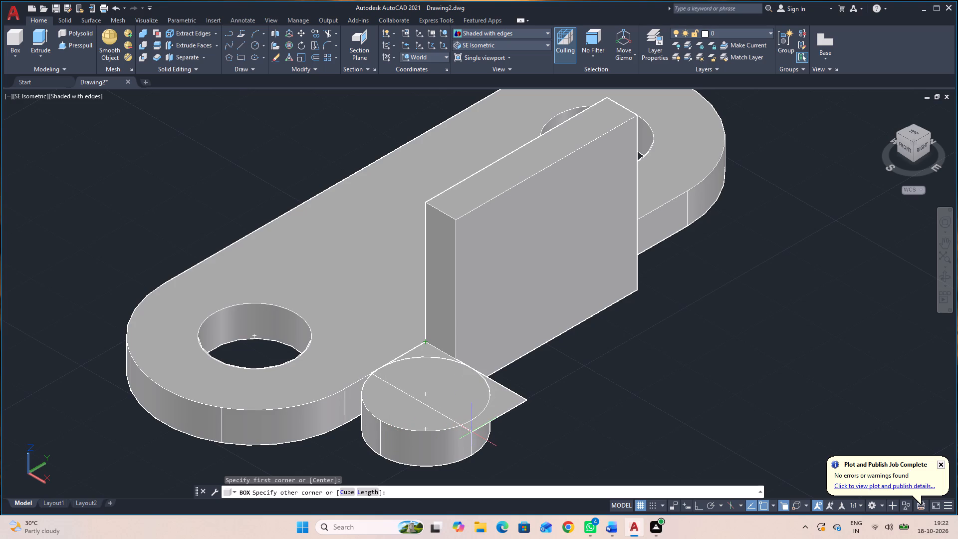
{"action": "type", "text": "L"}
{"action": "key", "text": "space"}
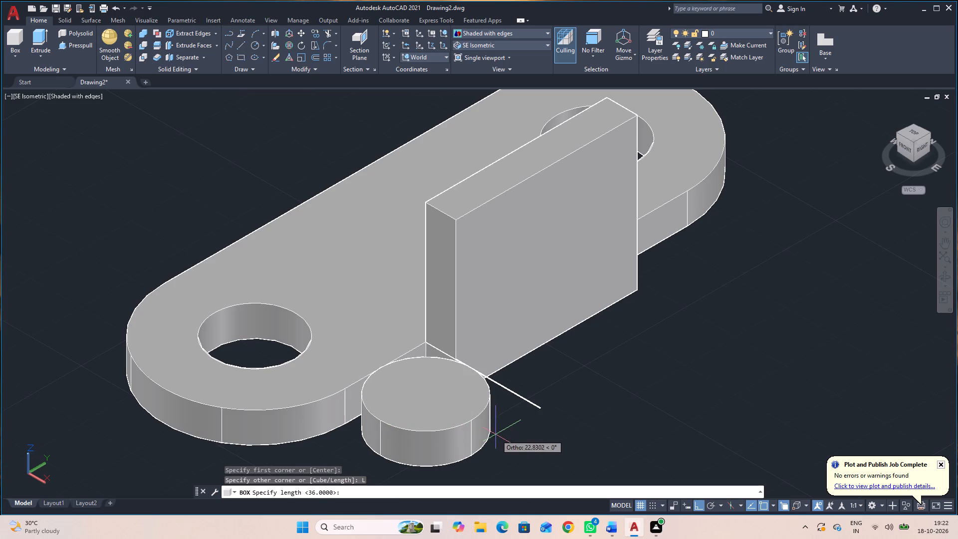
{"action": "key", "text": "6"}
{"action": "key", "text": "Return"}
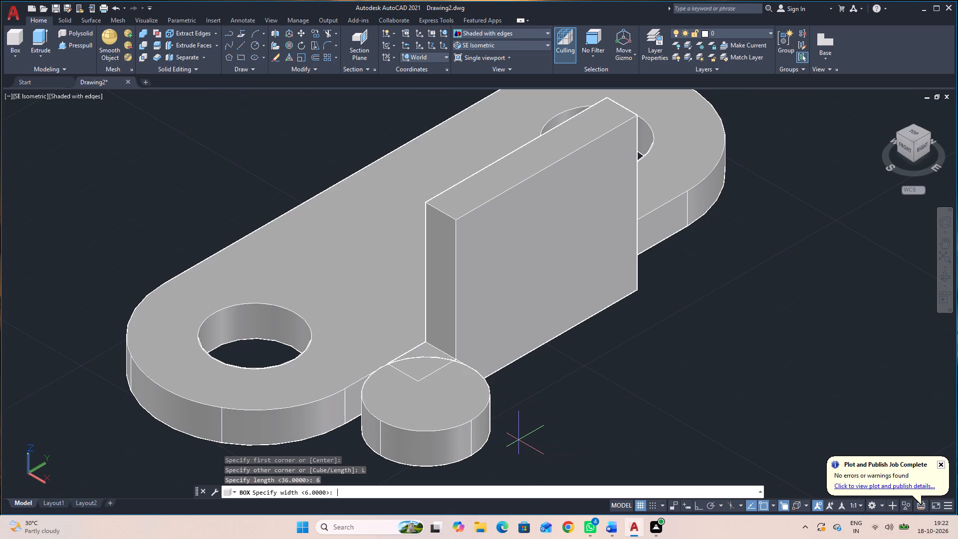
{"action": "left_click", "coordinate": [341, 390]}
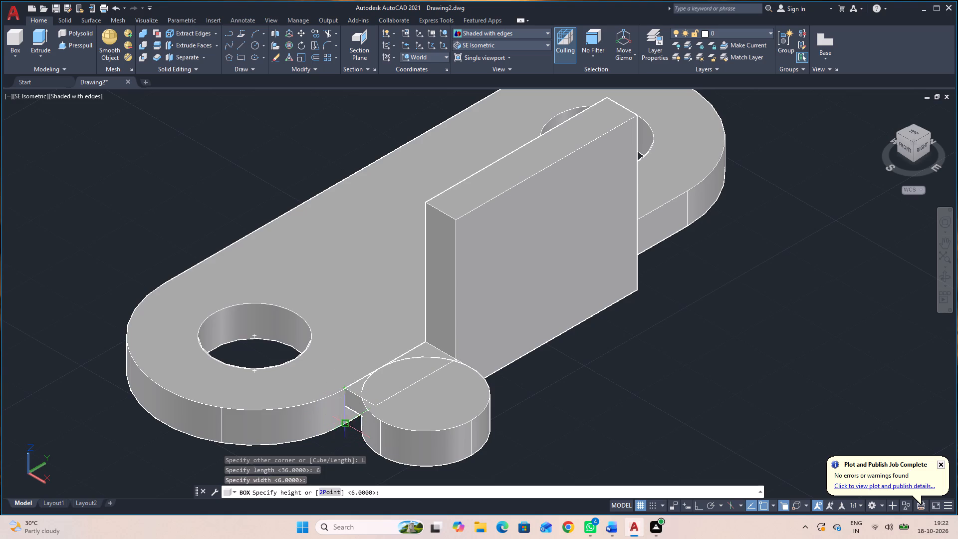
{"action": "left_click", "coordinate": [345, 424]}
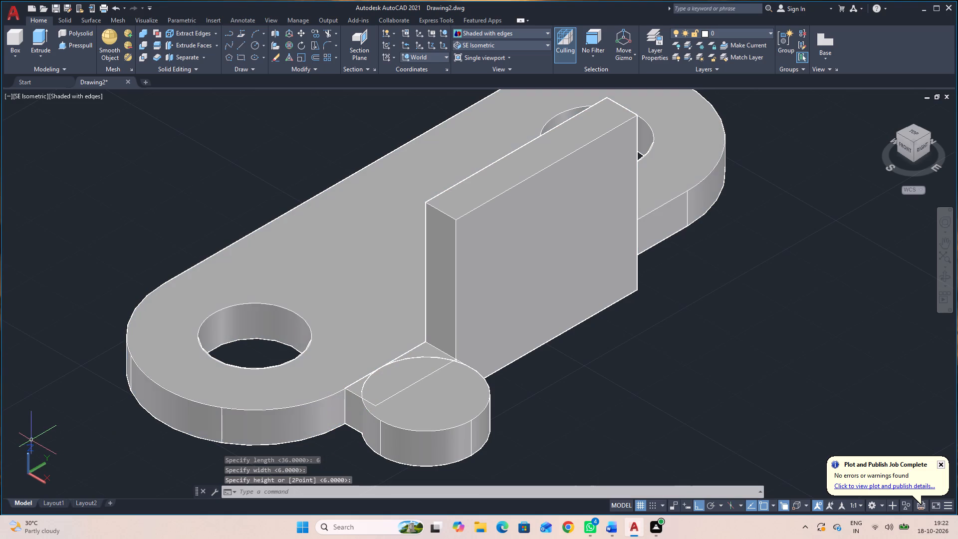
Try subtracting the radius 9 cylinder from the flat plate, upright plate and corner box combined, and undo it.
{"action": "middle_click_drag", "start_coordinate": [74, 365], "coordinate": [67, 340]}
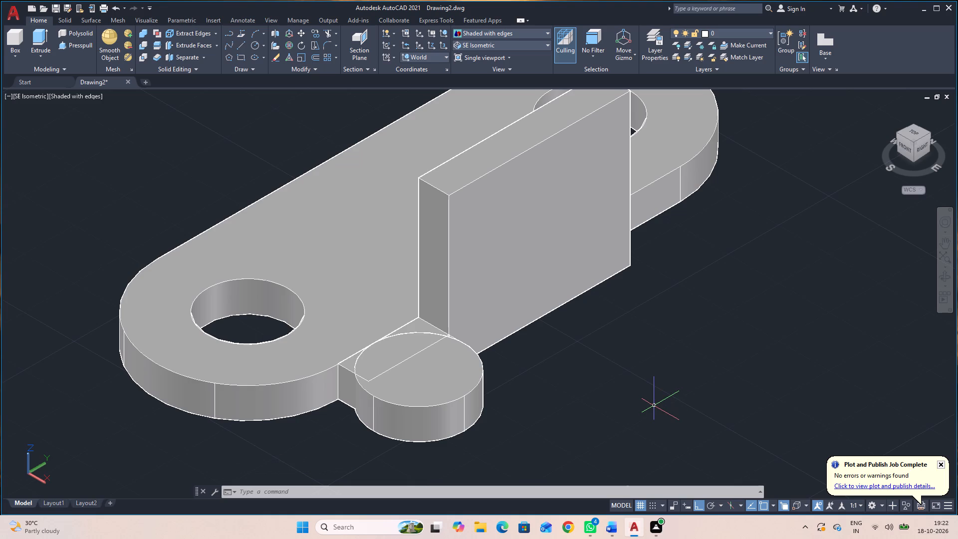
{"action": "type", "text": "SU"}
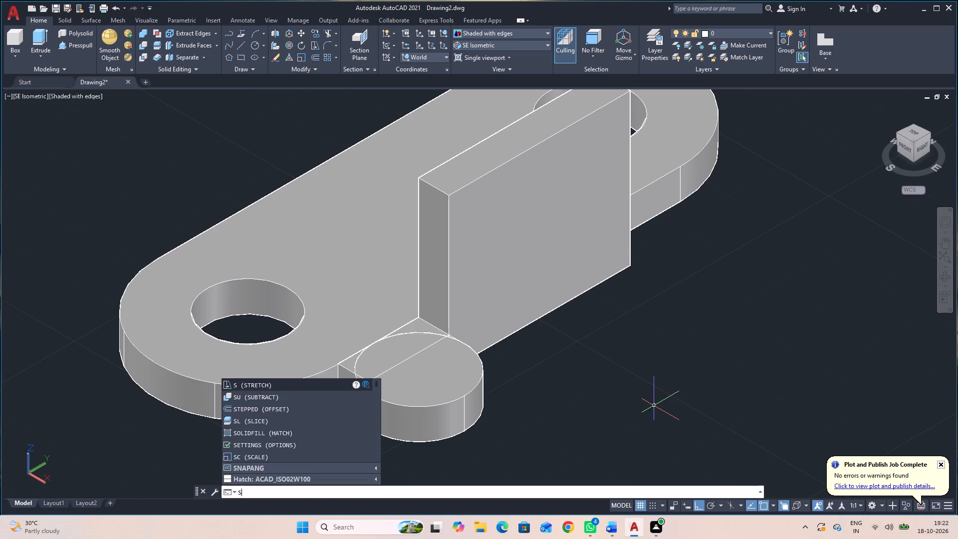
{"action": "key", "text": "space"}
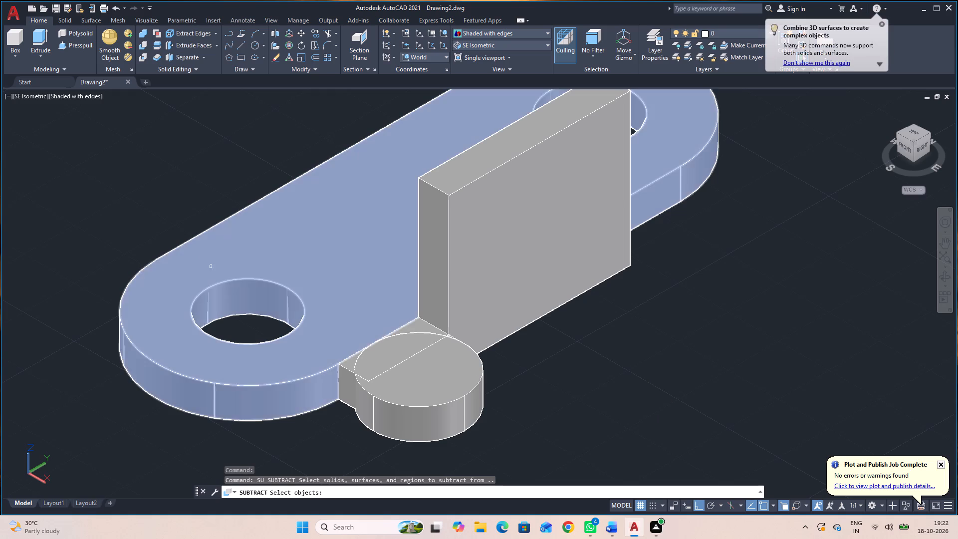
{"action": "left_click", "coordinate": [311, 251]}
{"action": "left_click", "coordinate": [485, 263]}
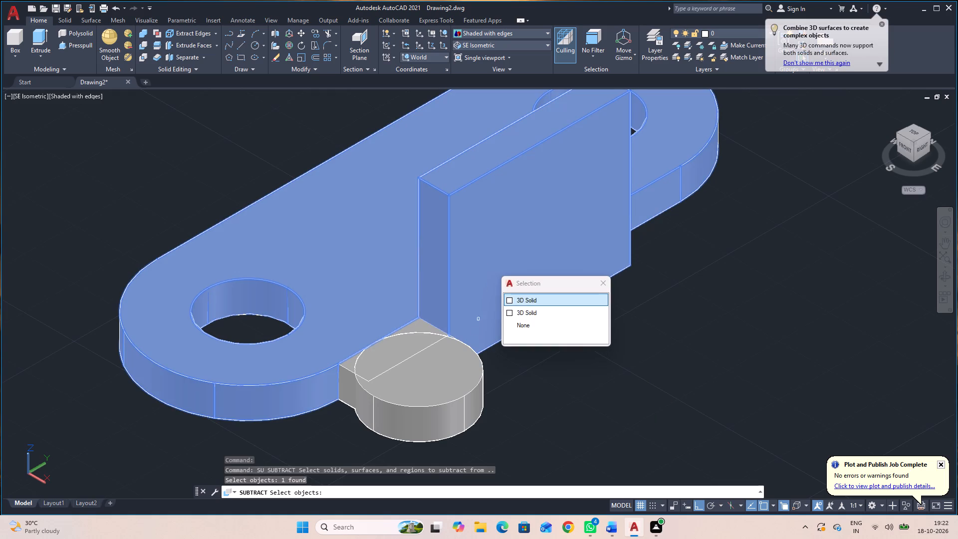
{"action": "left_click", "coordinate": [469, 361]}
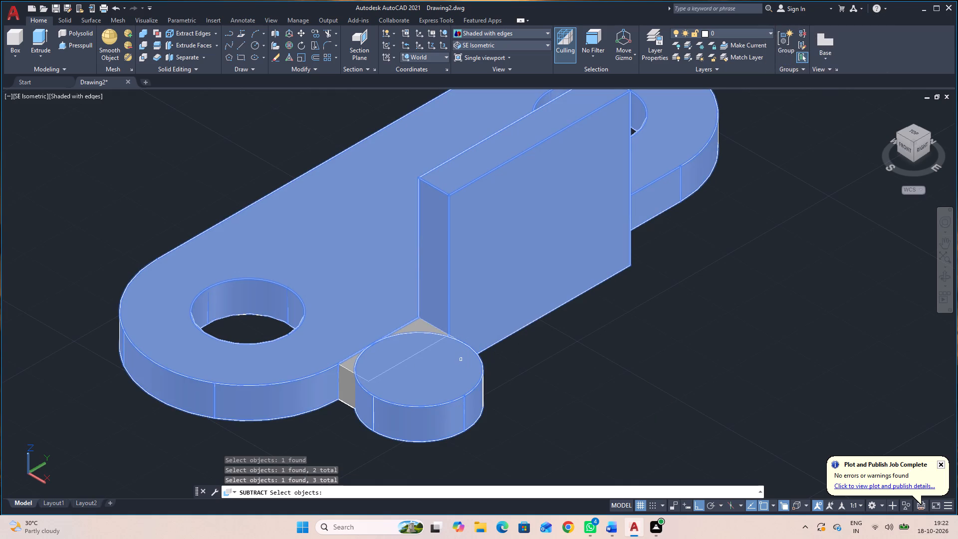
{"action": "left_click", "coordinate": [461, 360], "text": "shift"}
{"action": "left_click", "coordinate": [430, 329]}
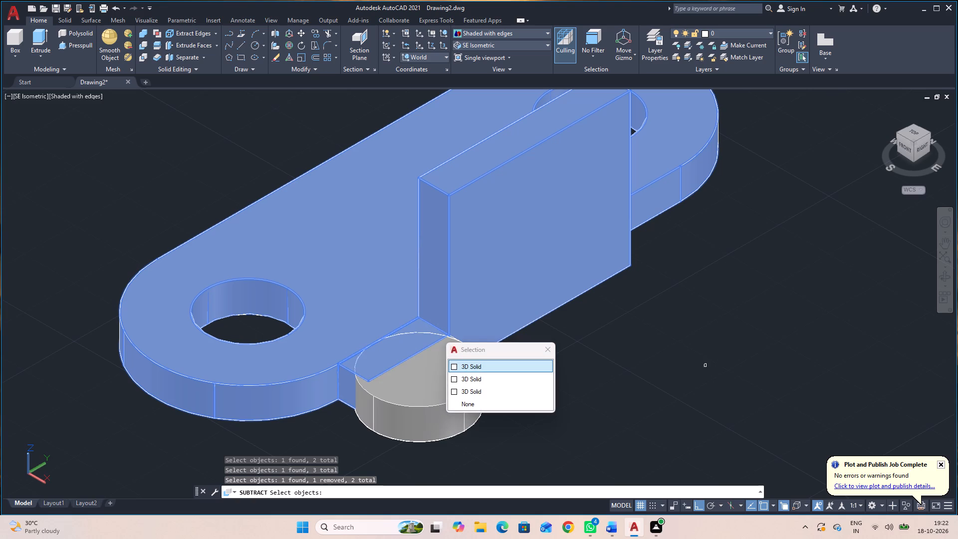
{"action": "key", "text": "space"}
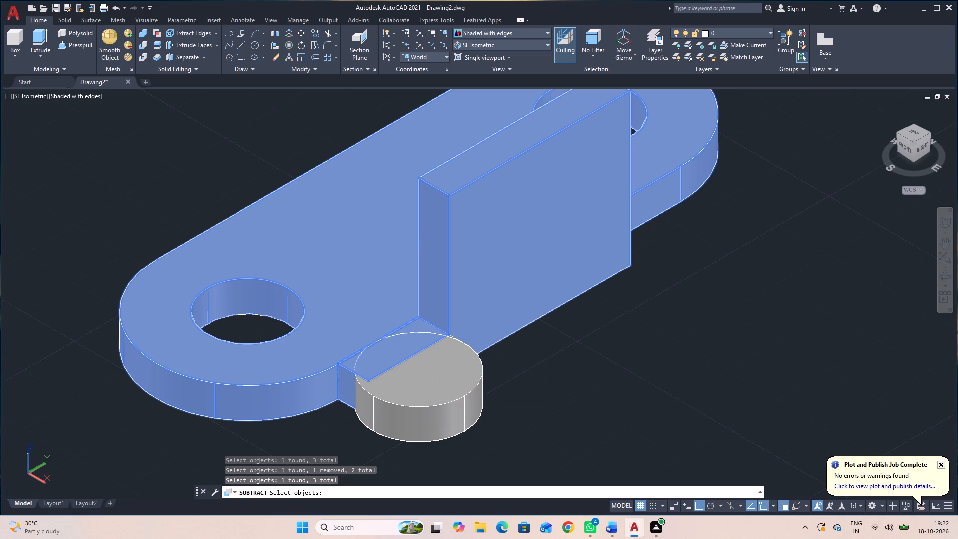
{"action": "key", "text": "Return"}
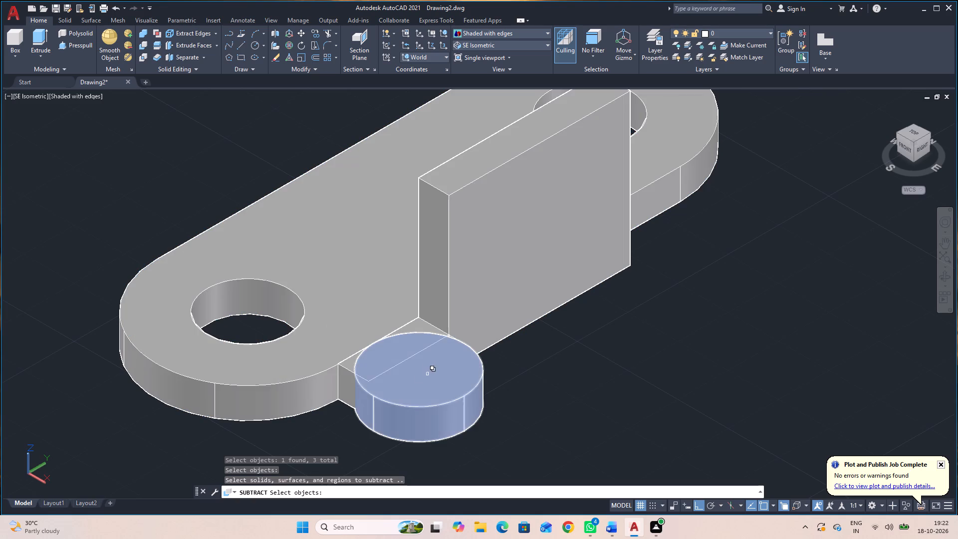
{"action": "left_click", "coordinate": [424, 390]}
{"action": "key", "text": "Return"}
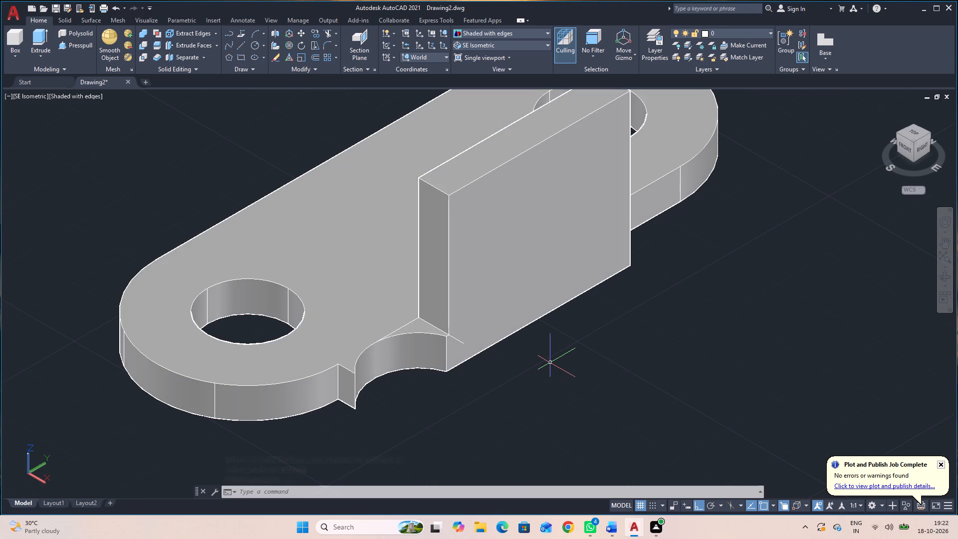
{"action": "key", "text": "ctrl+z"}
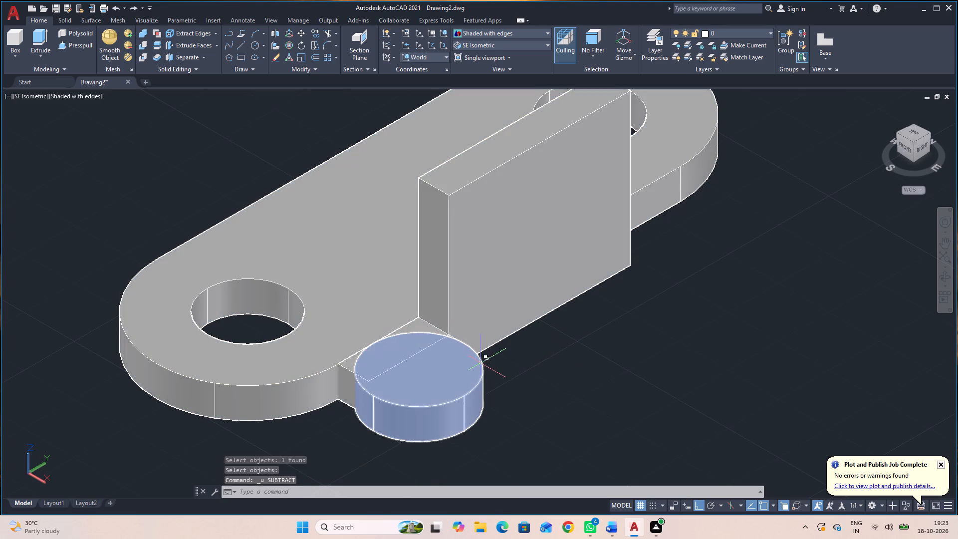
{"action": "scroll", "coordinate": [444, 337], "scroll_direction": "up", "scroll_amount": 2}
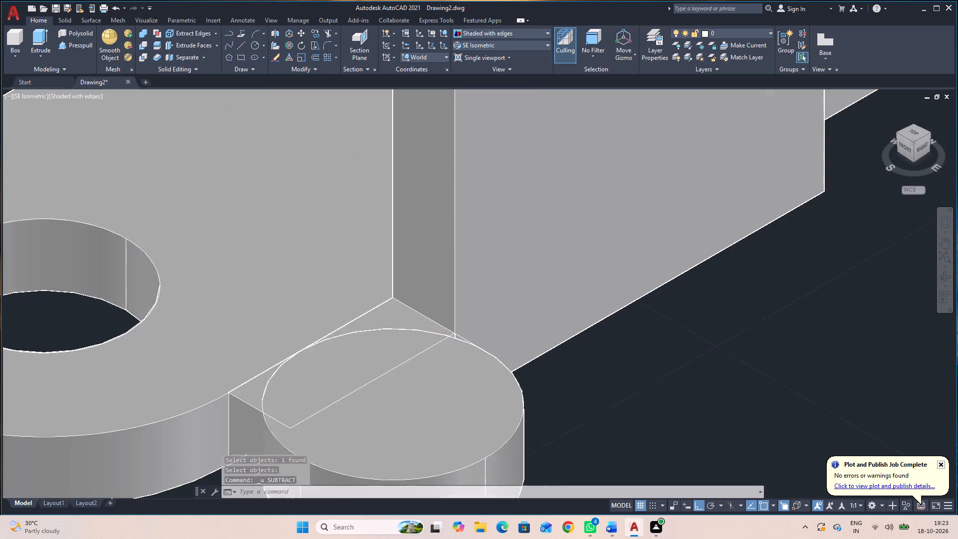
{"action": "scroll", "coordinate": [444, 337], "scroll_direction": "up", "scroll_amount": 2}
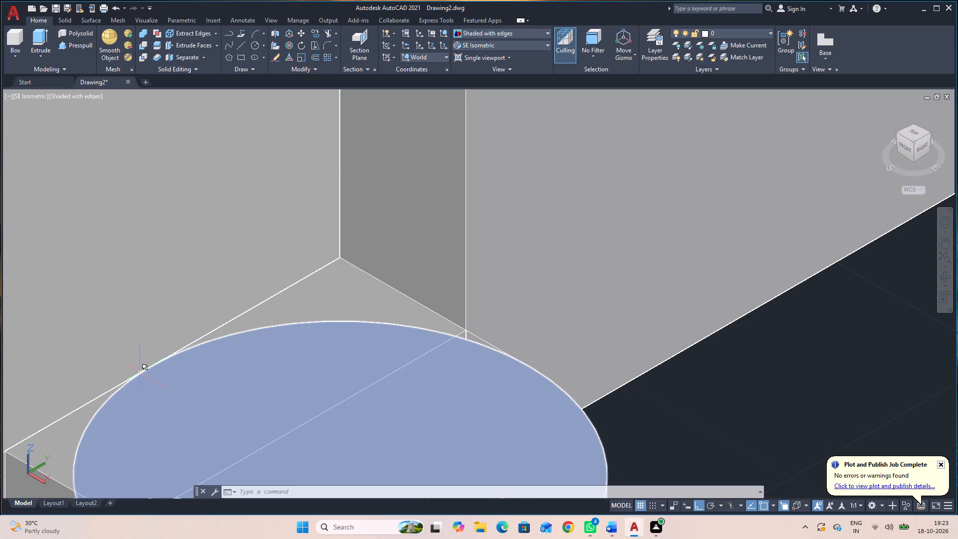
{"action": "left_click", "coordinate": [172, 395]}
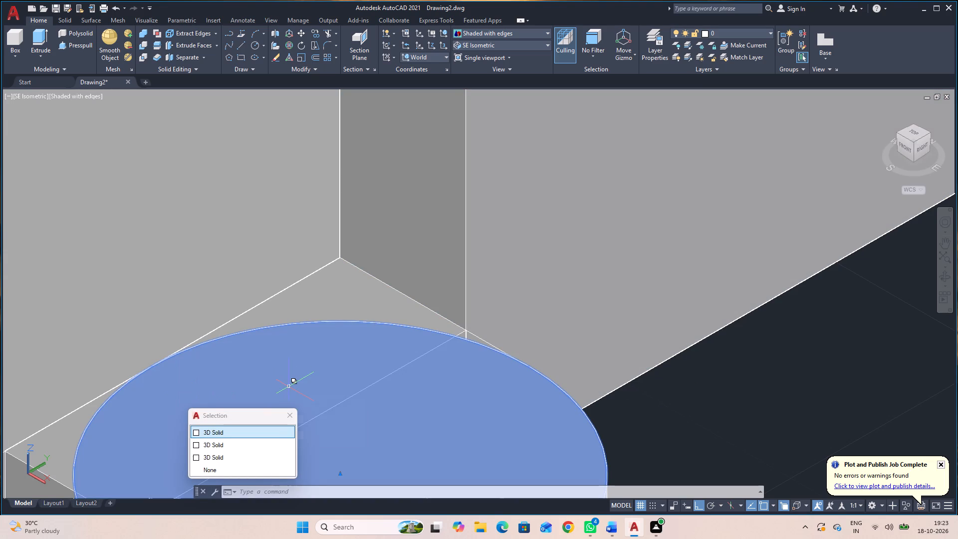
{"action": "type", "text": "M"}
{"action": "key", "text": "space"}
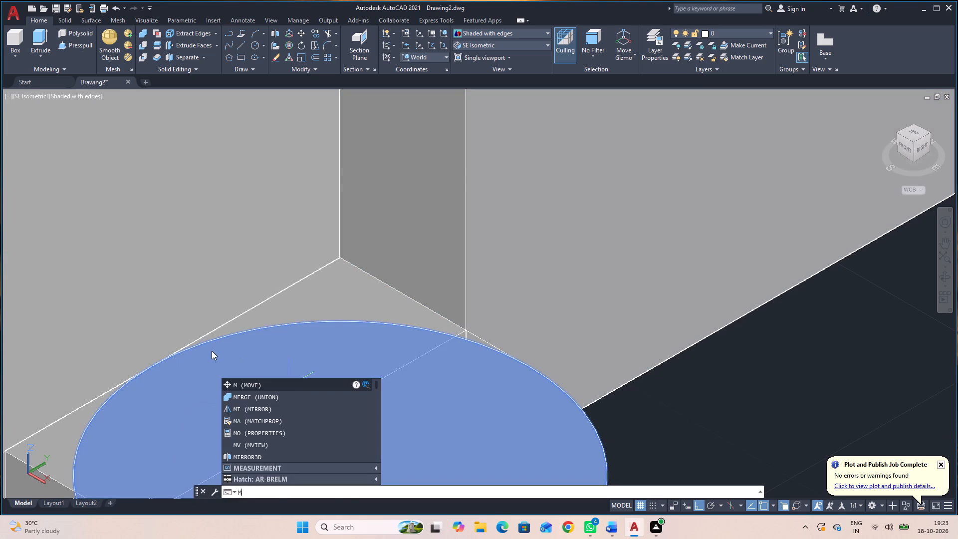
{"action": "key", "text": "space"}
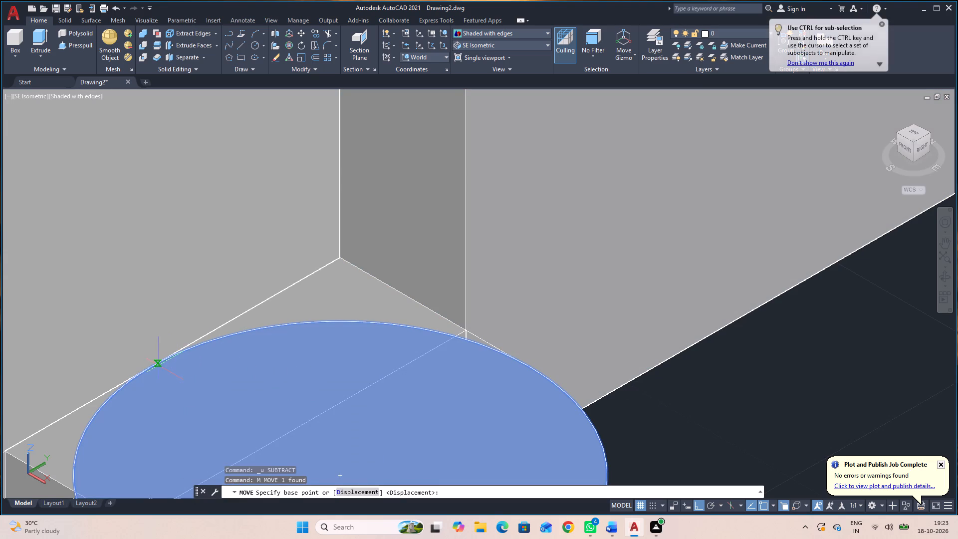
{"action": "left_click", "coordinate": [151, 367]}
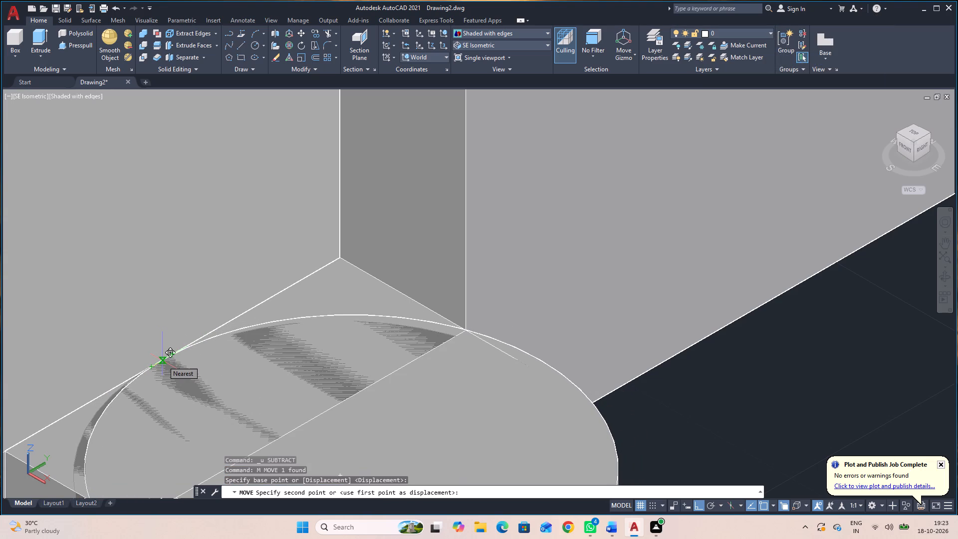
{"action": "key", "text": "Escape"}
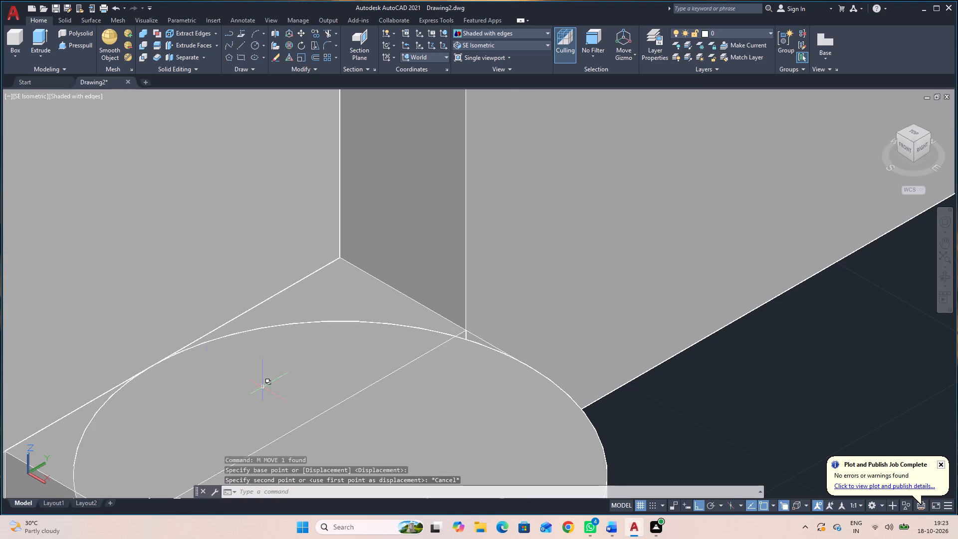
Undo the creation of the corner box and the radius 9 cylinder beside the upright plate.
{"action": "scroll", "coordinate": [286, 389], "scroll_direction": "down", "scroll_amount": 2}
{"action": "key", "text": "ctrl+z"}
{"action": "key", "text": "ctrl+z"}
{"action": "key", "text": "ctrl+z"}
{"action": "key", "text": "ctrl+z"}
{"action": "key", "text": "ctrl+z"}
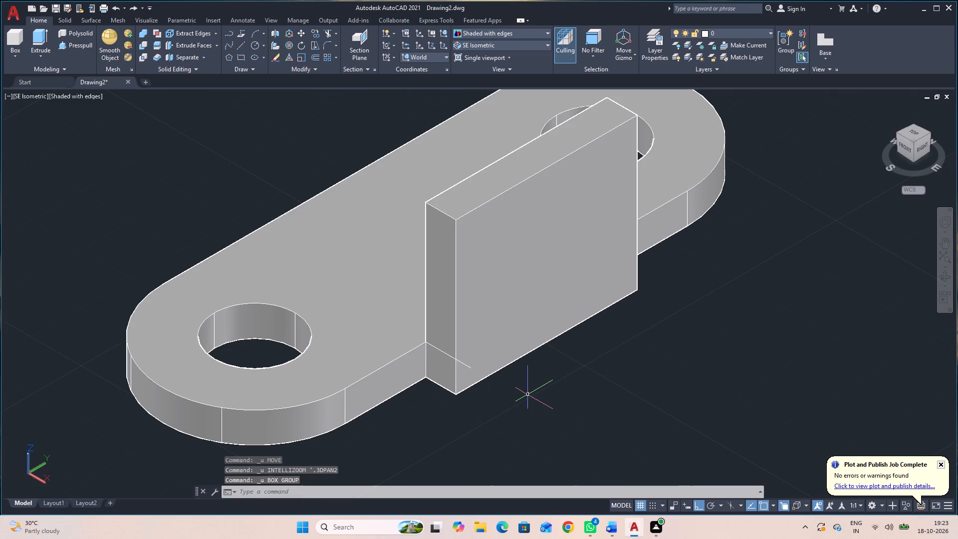
Delete the extra object overlapping the base of the upright plate's near end.
{"action": "left_click", "coordinate": [468, 367]}
{"action": "key", "text": "Delete"}
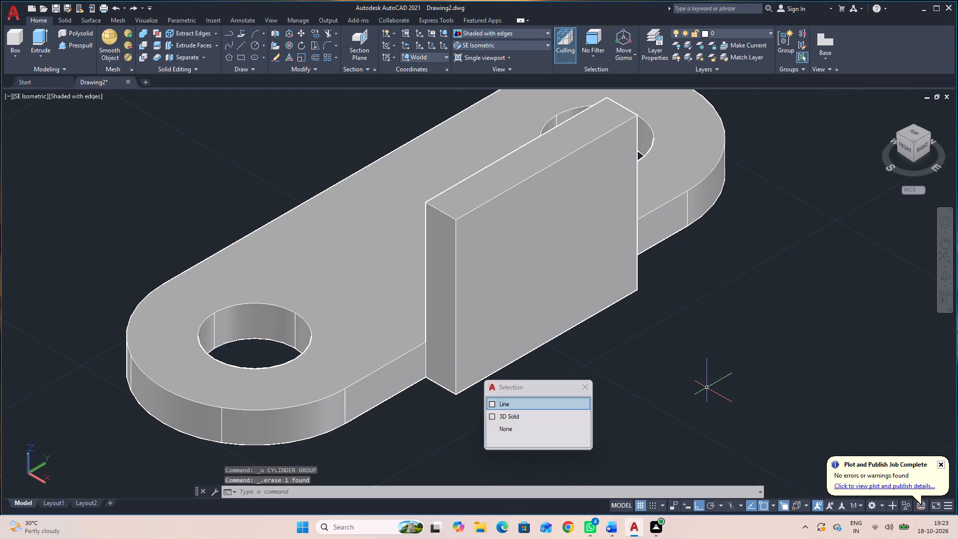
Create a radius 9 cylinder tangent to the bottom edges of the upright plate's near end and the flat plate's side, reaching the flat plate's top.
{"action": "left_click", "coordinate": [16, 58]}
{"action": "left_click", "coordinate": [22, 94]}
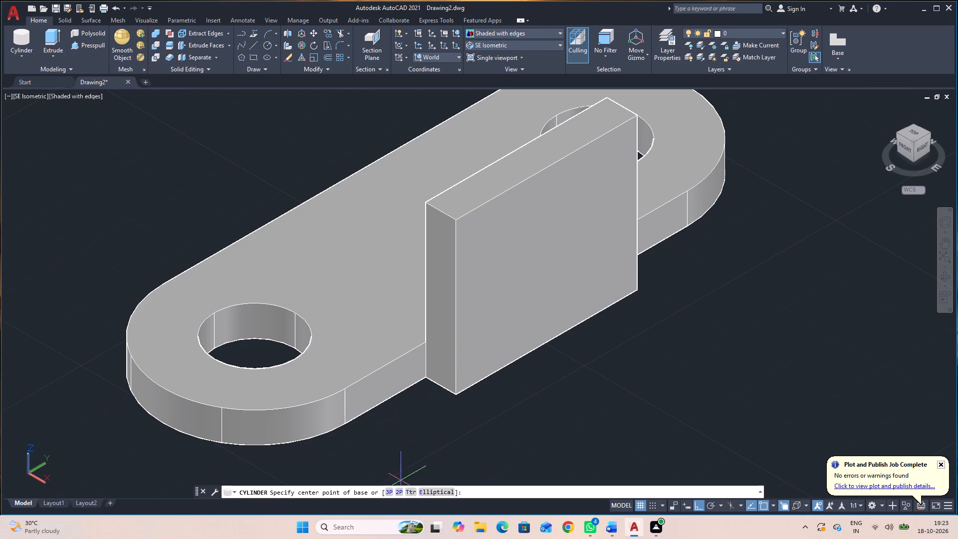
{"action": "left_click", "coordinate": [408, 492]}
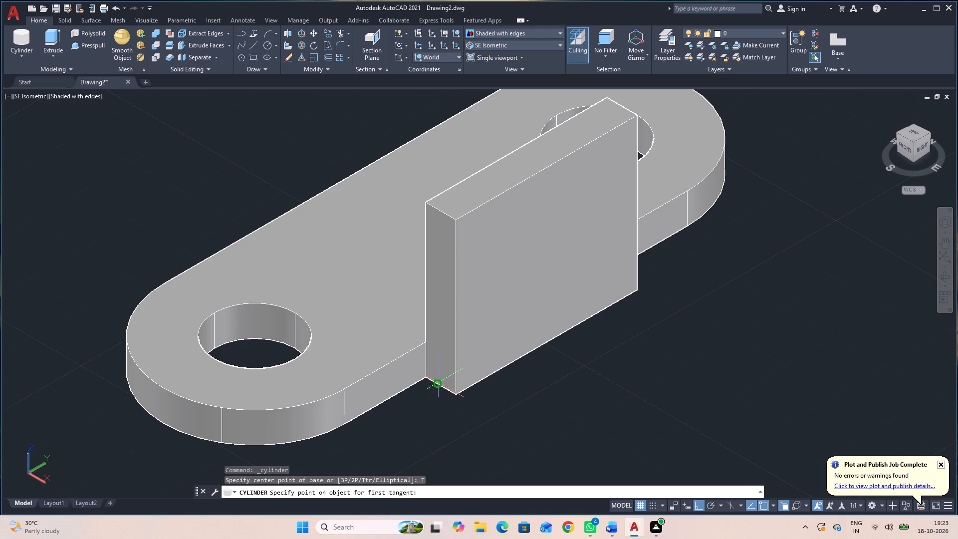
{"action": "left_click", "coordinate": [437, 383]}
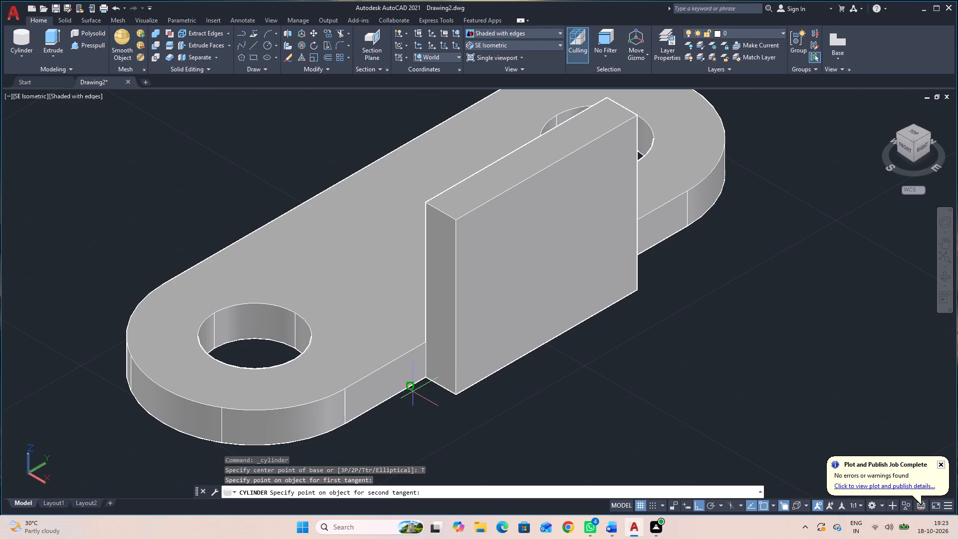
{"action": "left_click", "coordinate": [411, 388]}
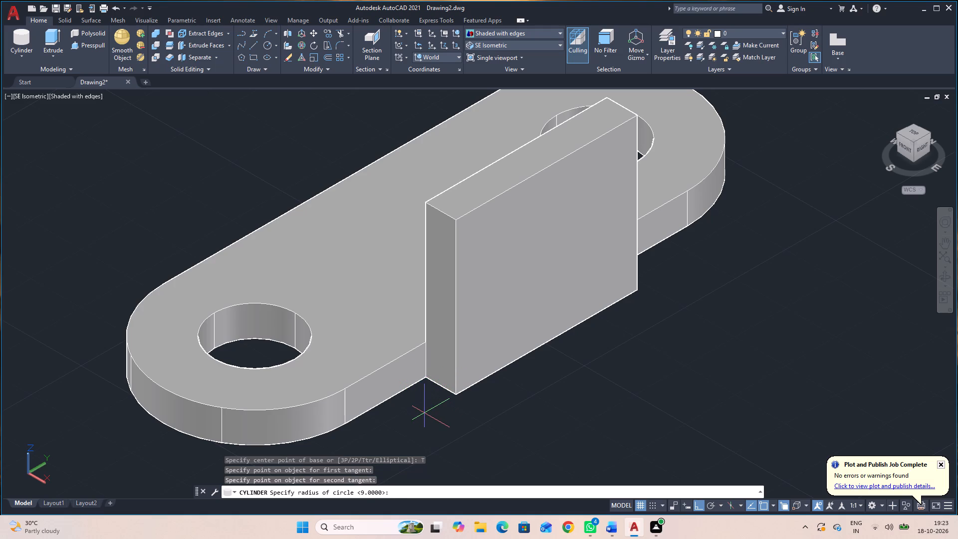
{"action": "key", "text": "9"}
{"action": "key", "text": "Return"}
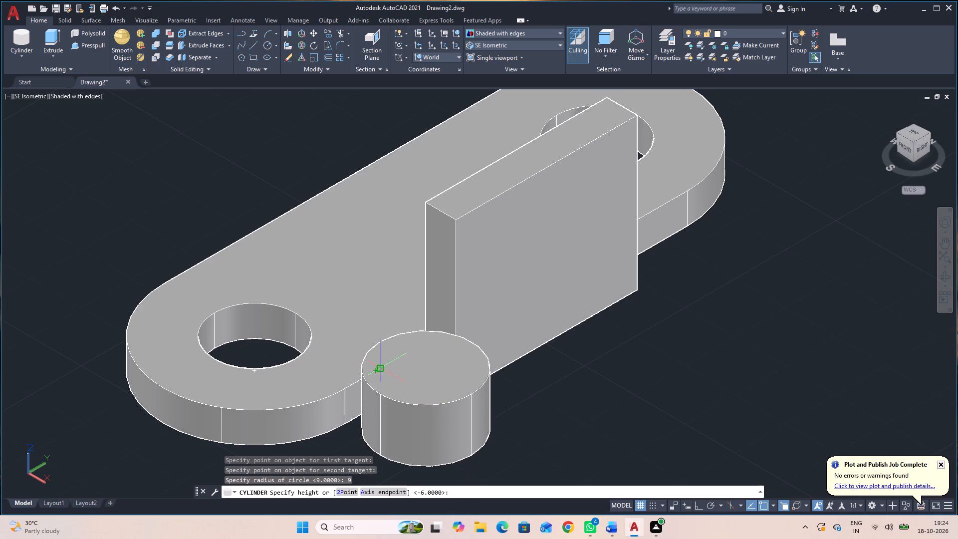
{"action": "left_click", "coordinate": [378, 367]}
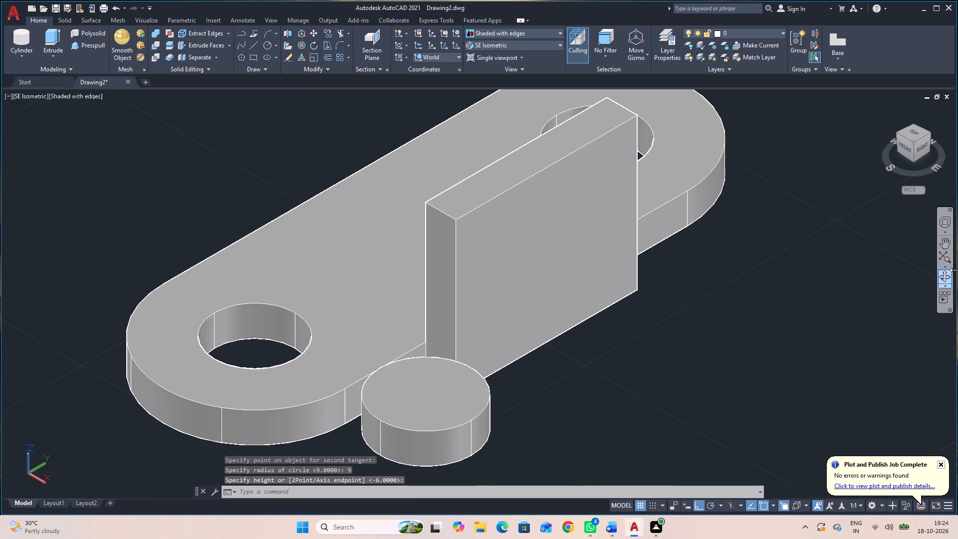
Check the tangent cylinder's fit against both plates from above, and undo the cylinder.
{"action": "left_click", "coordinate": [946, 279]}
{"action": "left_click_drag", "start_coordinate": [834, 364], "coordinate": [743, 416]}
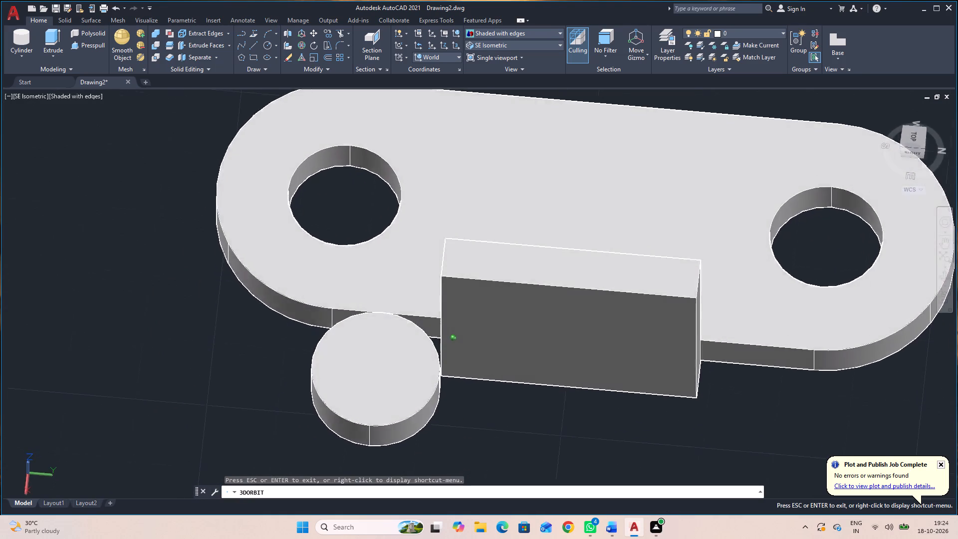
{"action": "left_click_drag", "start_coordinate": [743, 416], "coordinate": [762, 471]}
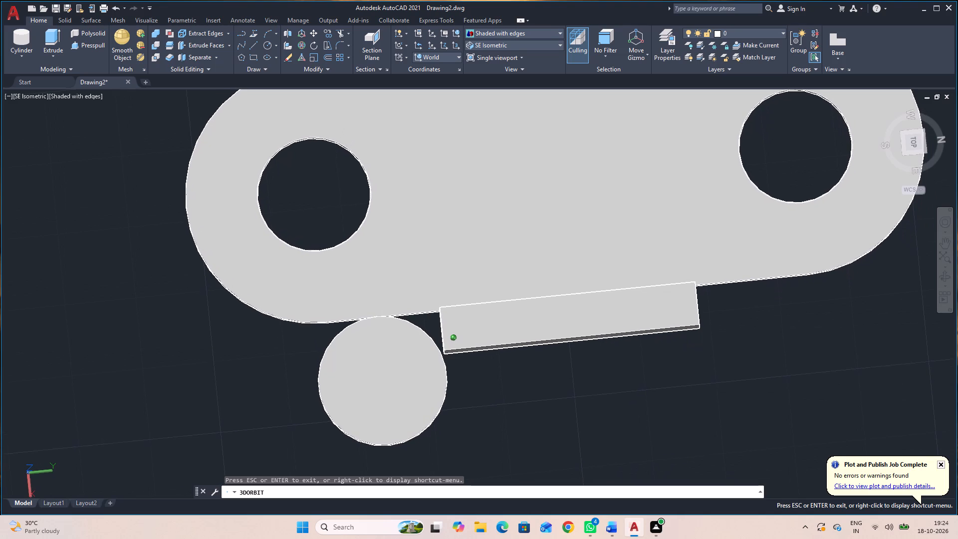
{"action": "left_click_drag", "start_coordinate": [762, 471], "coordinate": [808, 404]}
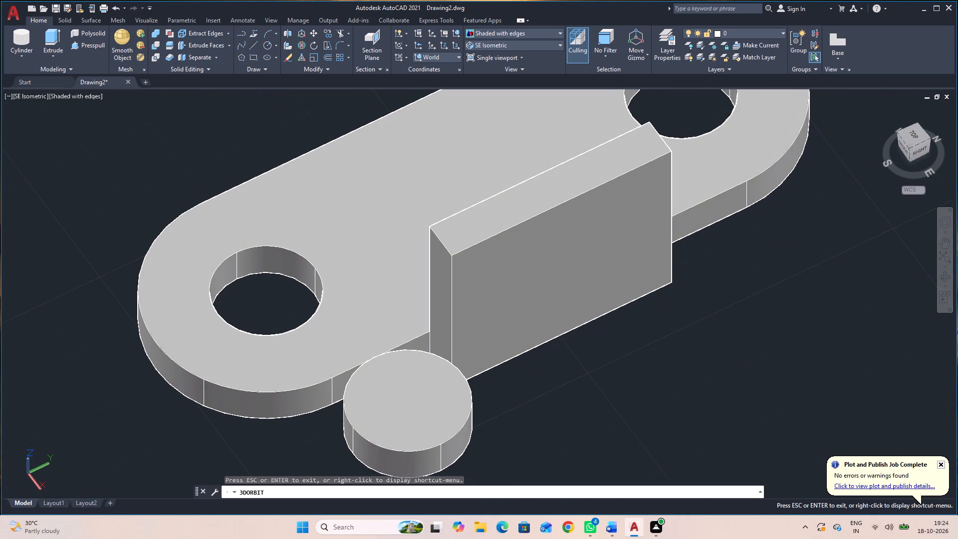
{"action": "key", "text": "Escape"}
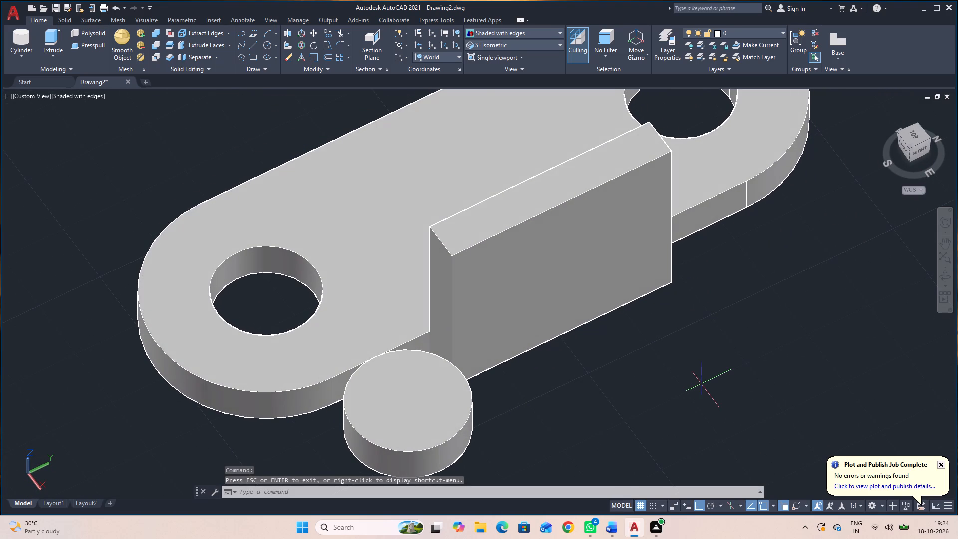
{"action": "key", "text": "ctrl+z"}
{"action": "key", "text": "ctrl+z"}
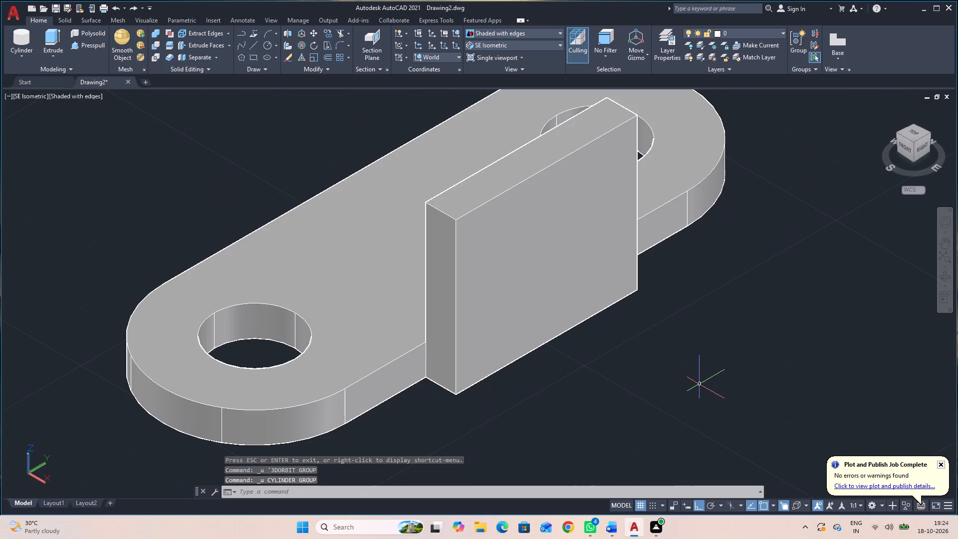
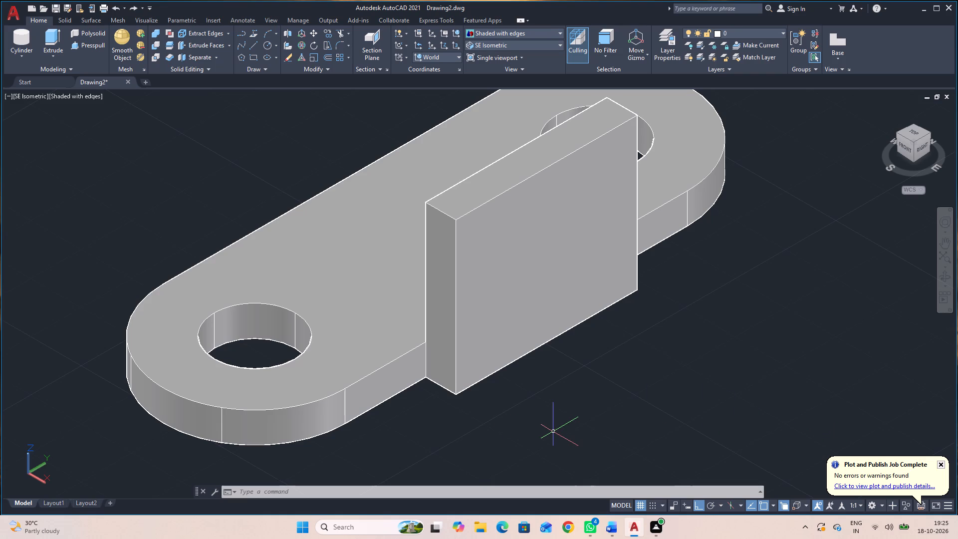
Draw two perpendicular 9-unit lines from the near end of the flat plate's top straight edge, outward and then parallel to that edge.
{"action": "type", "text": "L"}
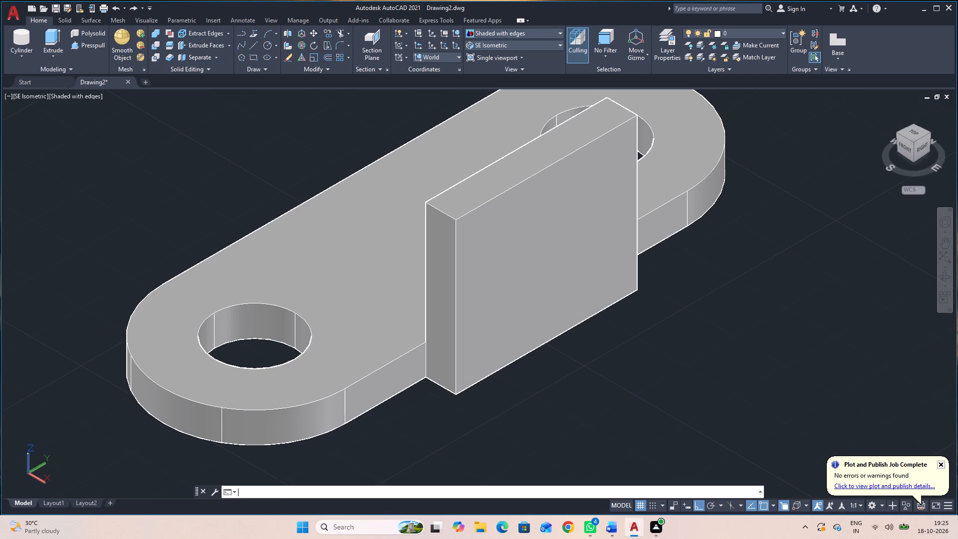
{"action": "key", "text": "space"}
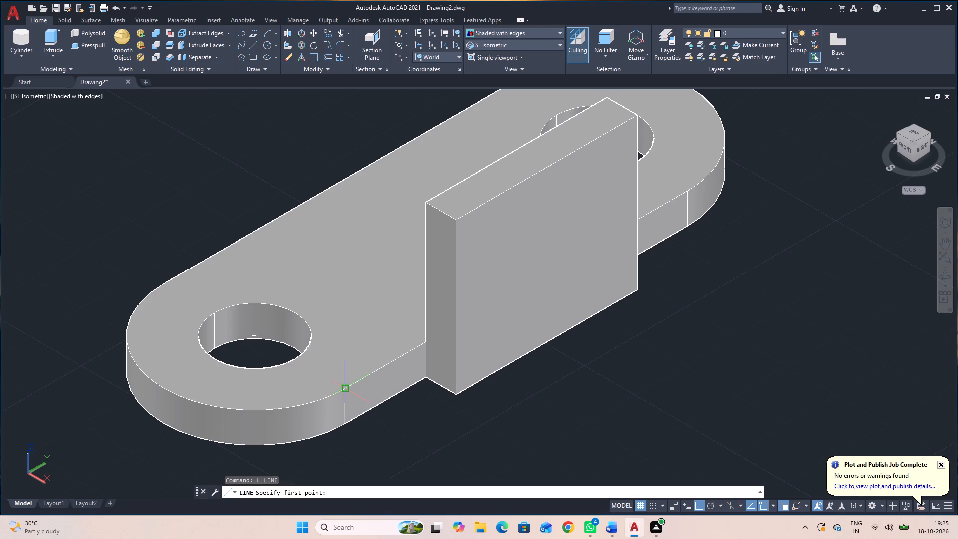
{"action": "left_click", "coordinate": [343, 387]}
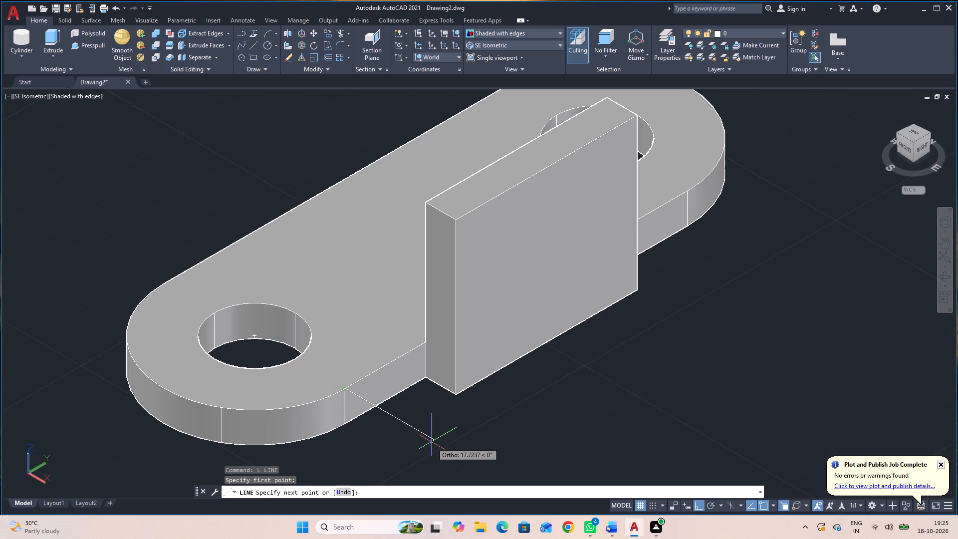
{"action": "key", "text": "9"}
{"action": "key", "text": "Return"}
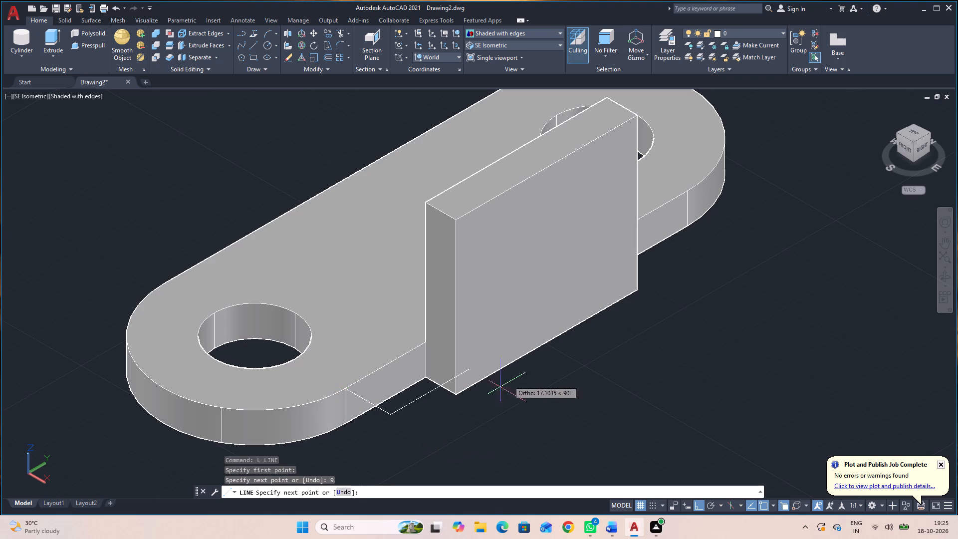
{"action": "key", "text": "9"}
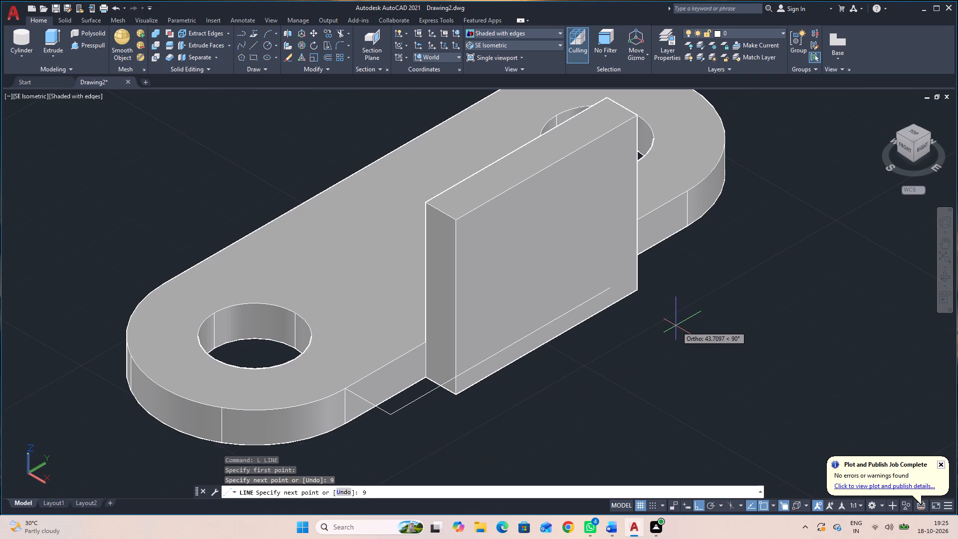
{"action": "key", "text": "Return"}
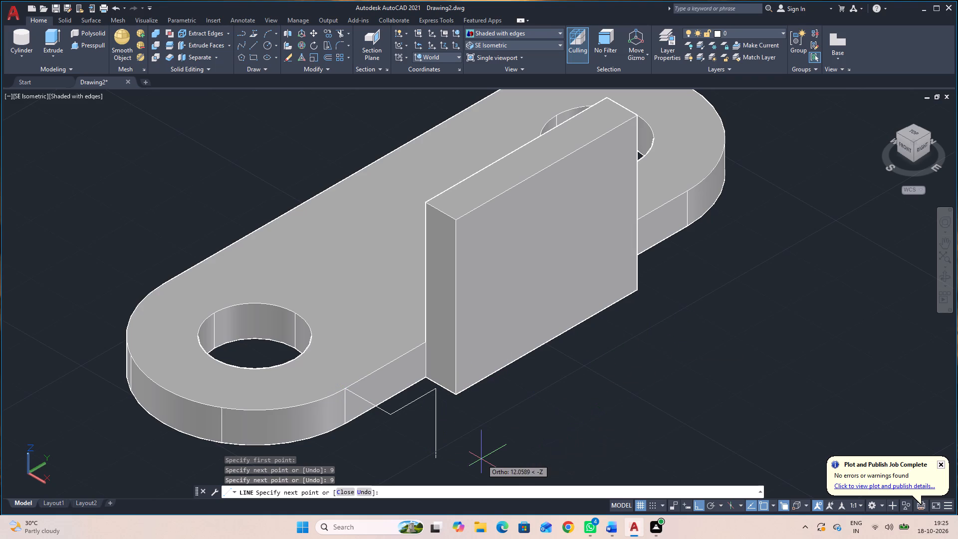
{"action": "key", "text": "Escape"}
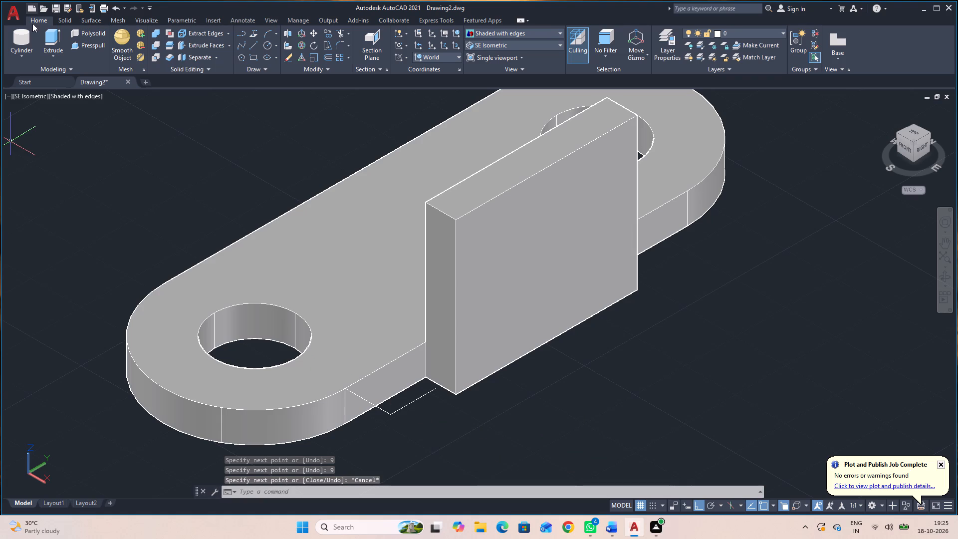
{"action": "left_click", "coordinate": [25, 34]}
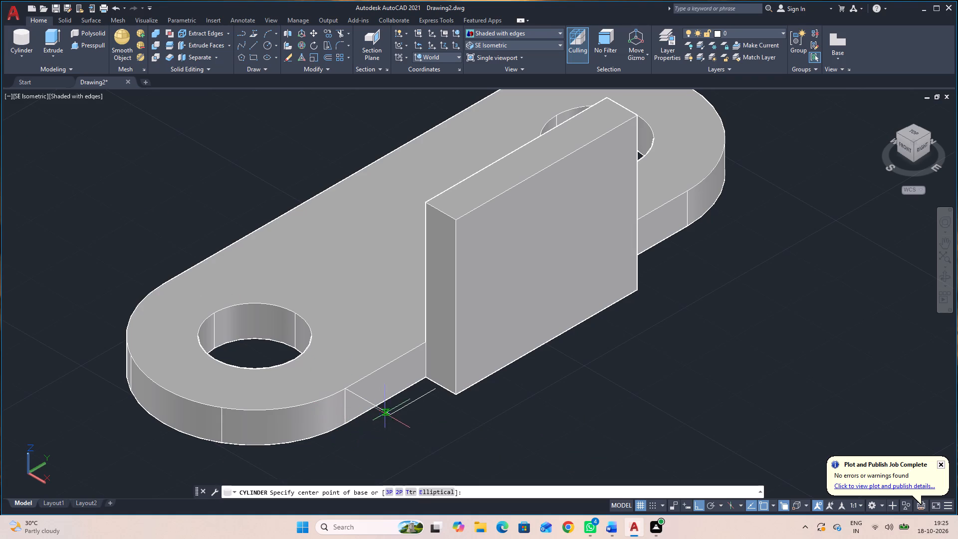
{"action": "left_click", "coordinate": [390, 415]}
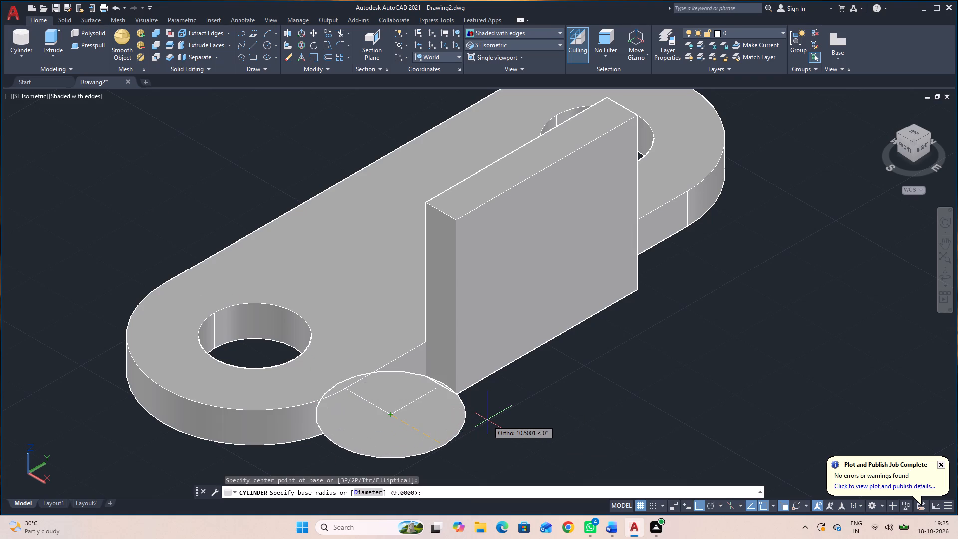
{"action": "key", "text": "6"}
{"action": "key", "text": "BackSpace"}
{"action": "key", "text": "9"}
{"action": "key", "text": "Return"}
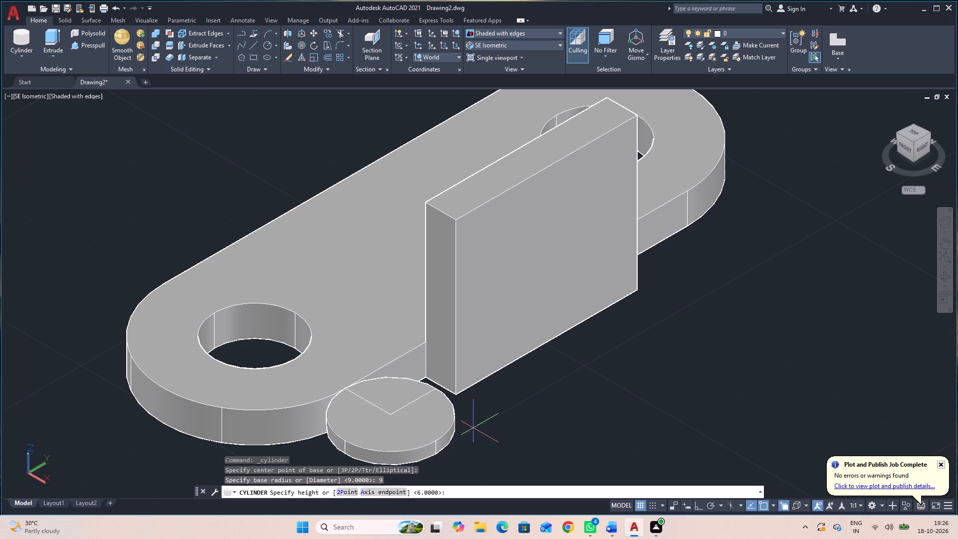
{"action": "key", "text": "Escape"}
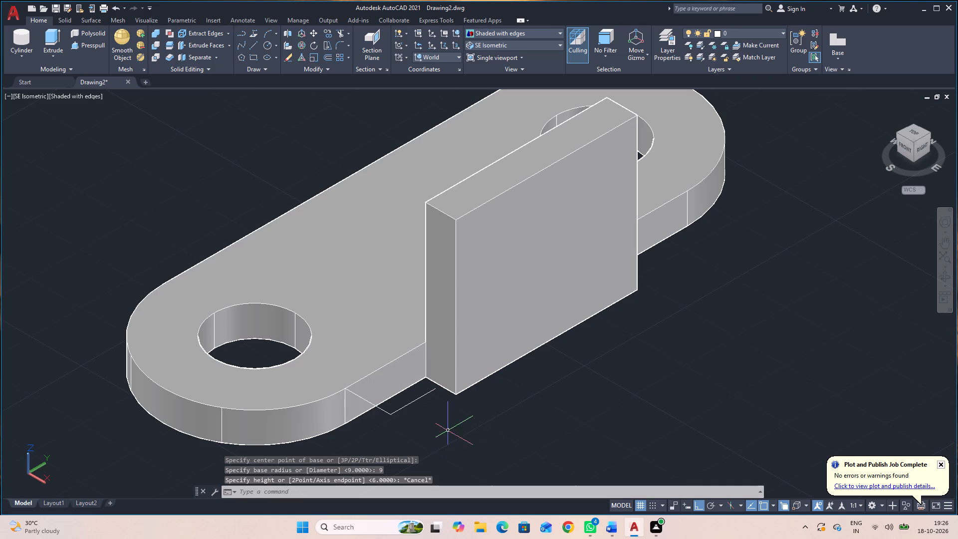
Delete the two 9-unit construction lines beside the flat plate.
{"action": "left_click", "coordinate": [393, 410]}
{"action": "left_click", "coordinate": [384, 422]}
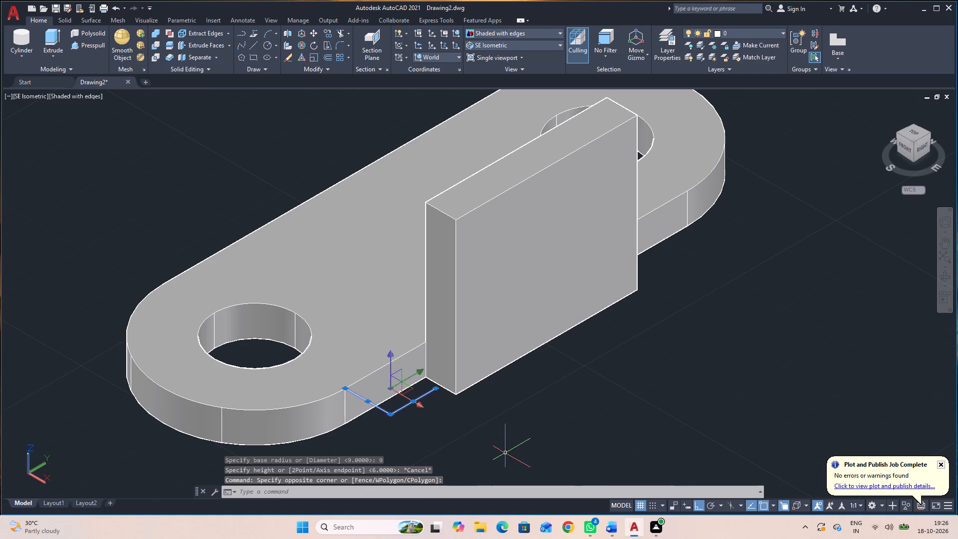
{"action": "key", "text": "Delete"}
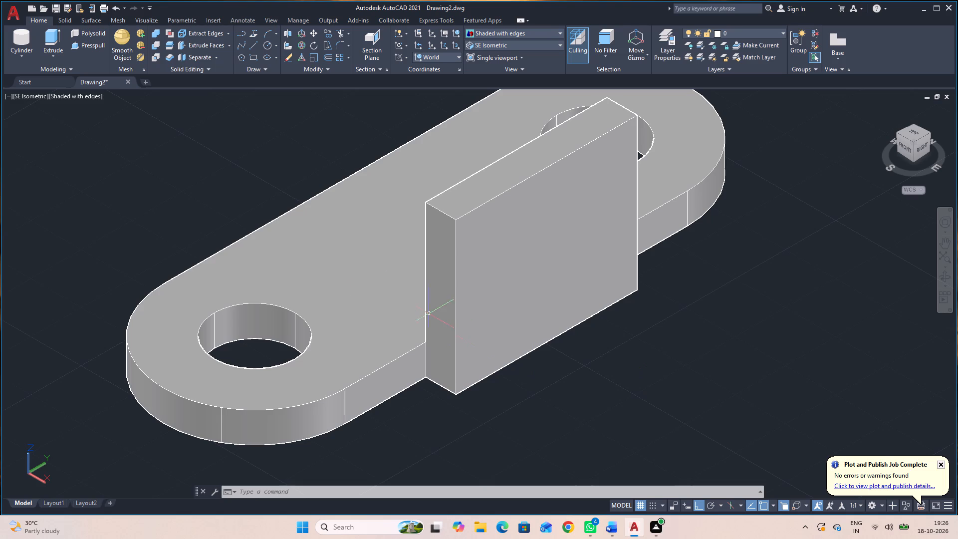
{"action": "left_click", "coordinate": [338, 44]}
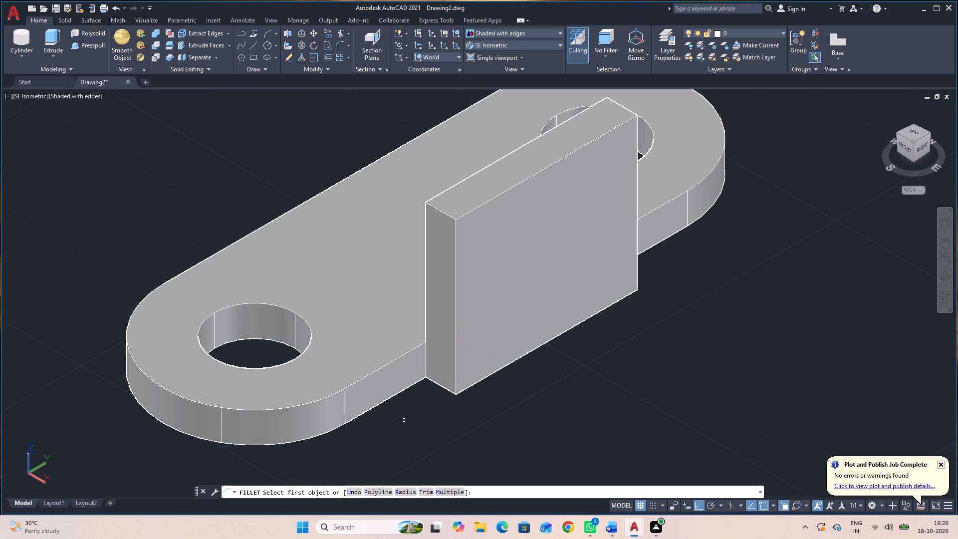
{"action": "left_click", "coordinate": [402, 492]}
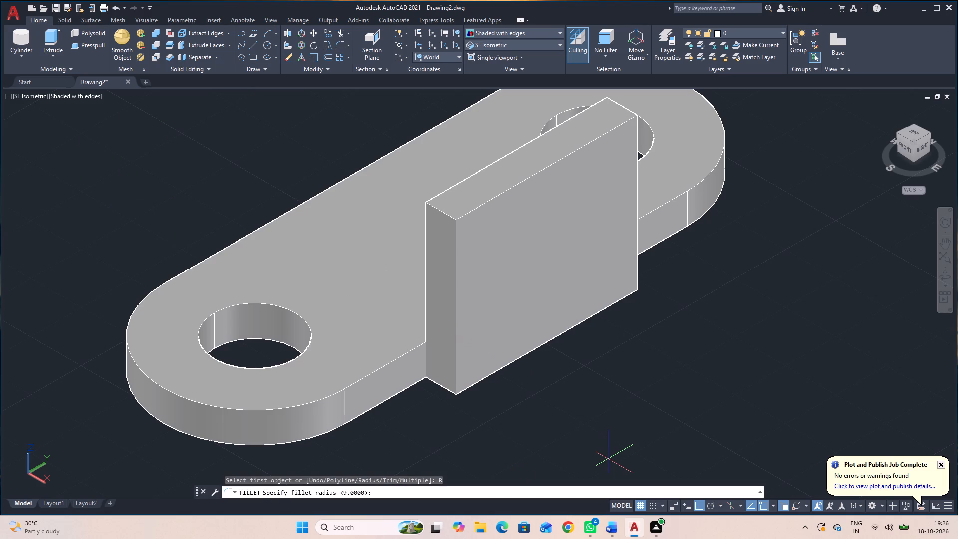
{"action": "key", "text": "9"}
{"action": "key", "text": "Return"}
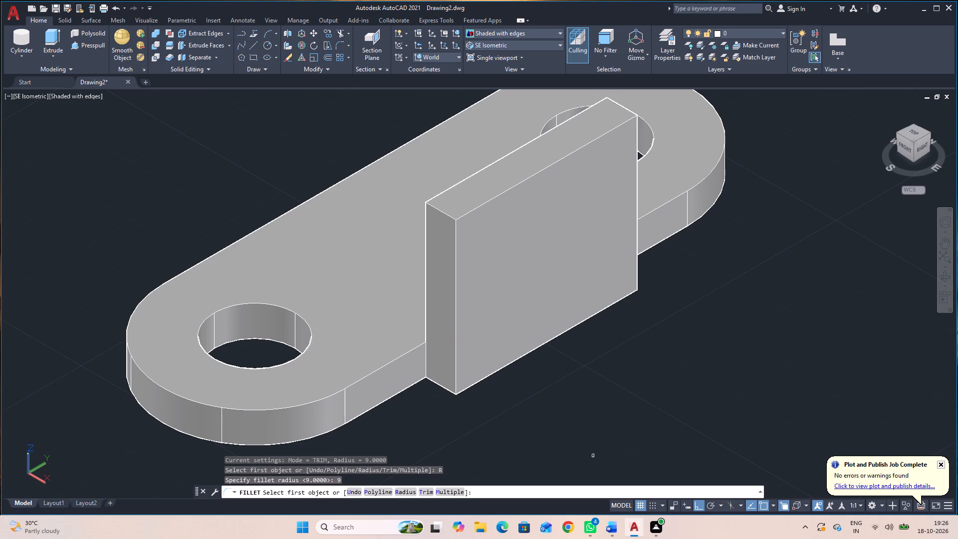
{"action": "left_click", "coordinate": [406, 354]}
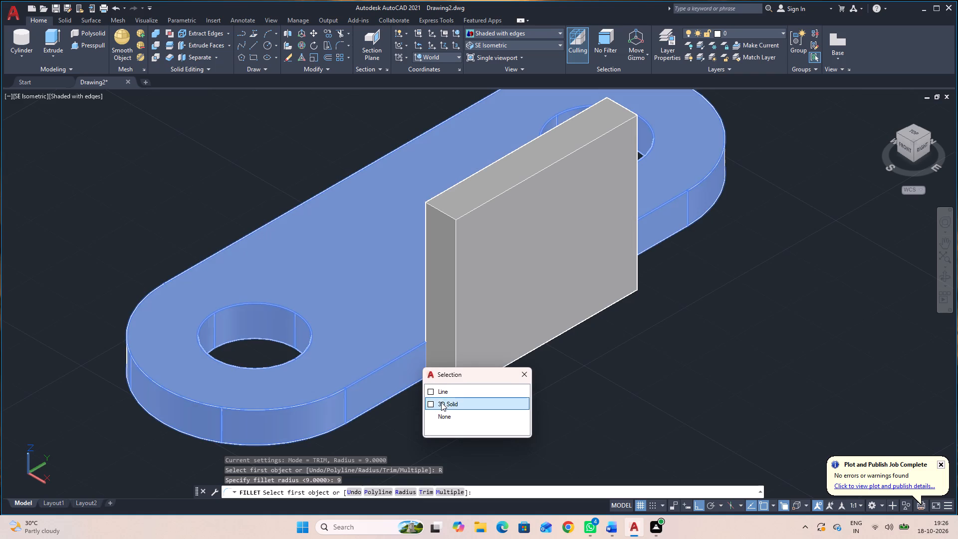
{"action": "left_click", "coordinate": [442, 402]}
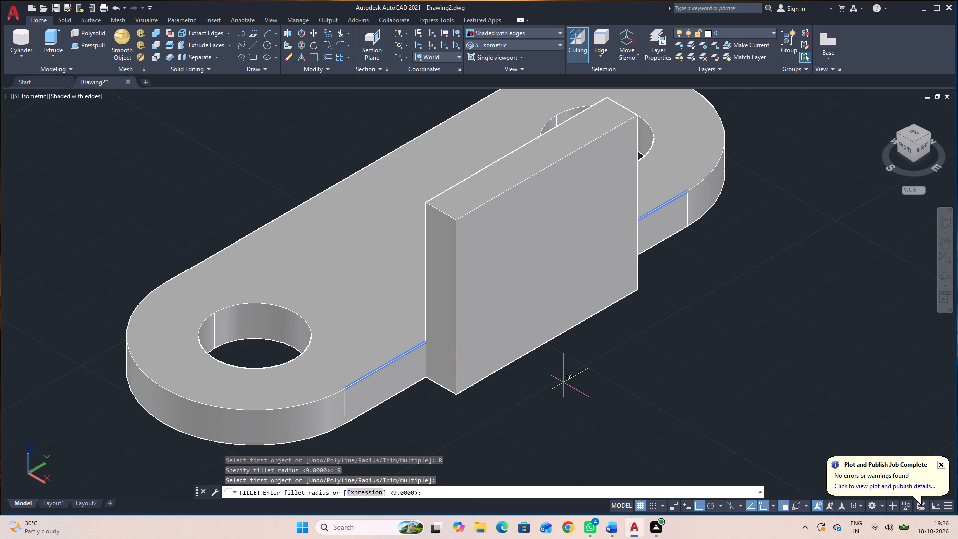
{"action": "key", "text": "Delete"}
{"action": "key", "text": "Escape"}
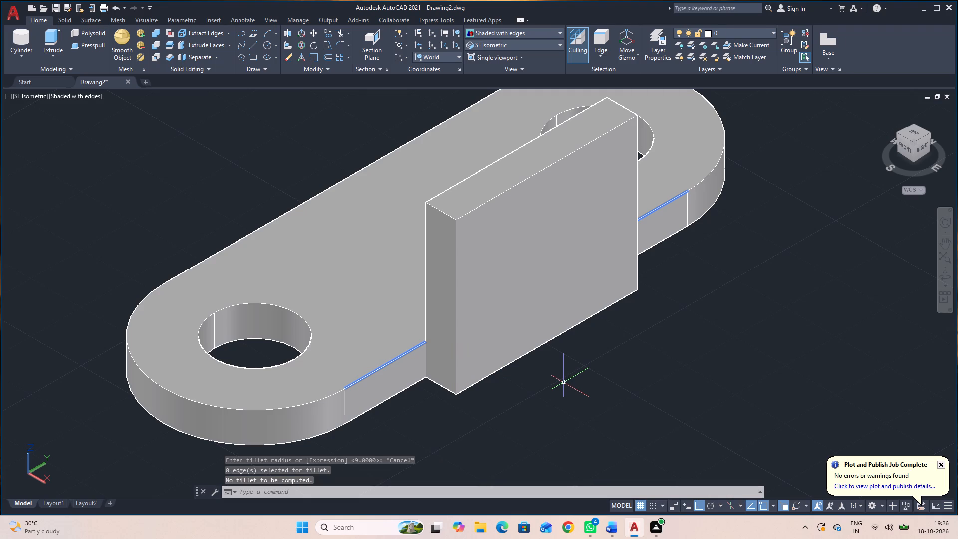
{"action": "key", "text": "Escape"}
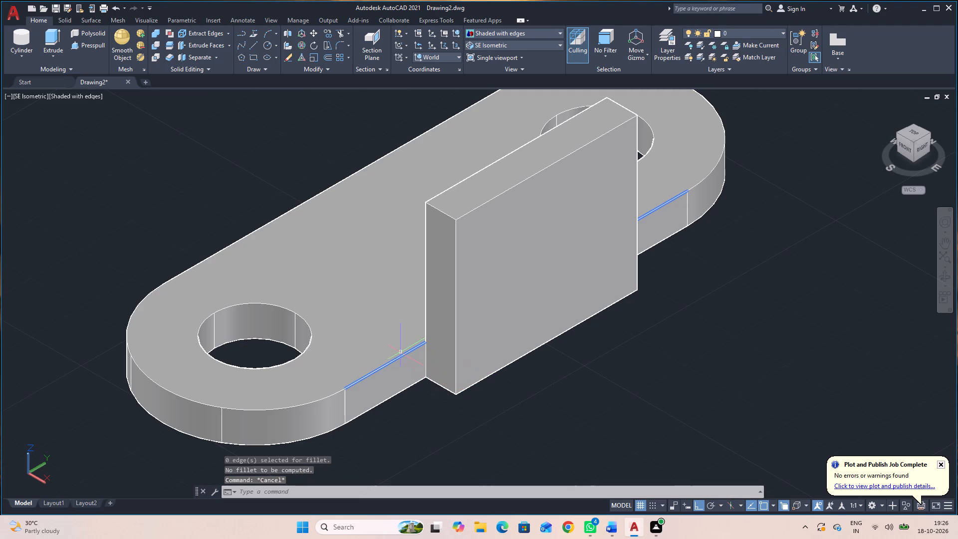
Delete the leftover line lying along the flat plate's top edge beside the upright plate.
{"action": "left_click", "coordinate": [403, 355]}
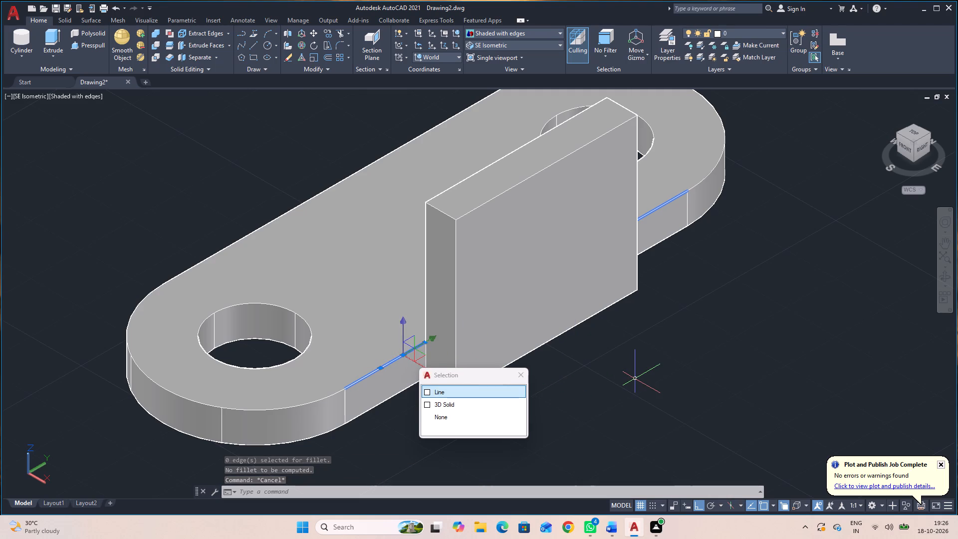
{"action": "key", "text": "Delete"}
{"action": "left_click", "coordinate": [414, 408]}
{"action": "left_click", "coordinate": [331, 311]}
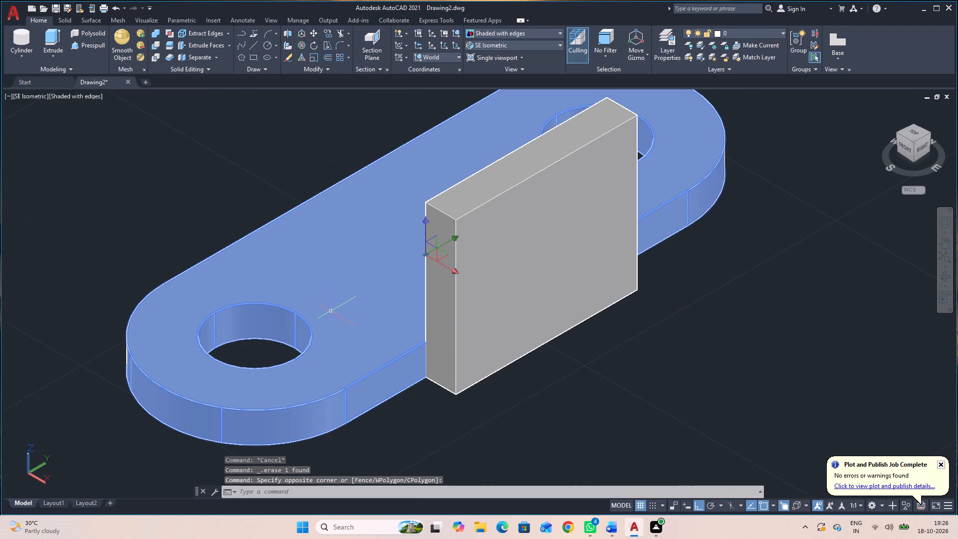
{"action": "key", "text": "Escape"}
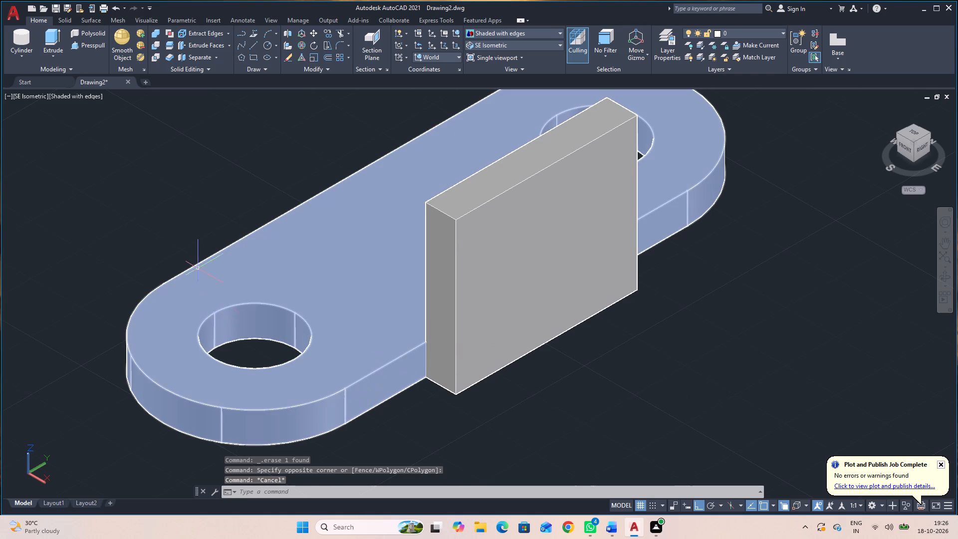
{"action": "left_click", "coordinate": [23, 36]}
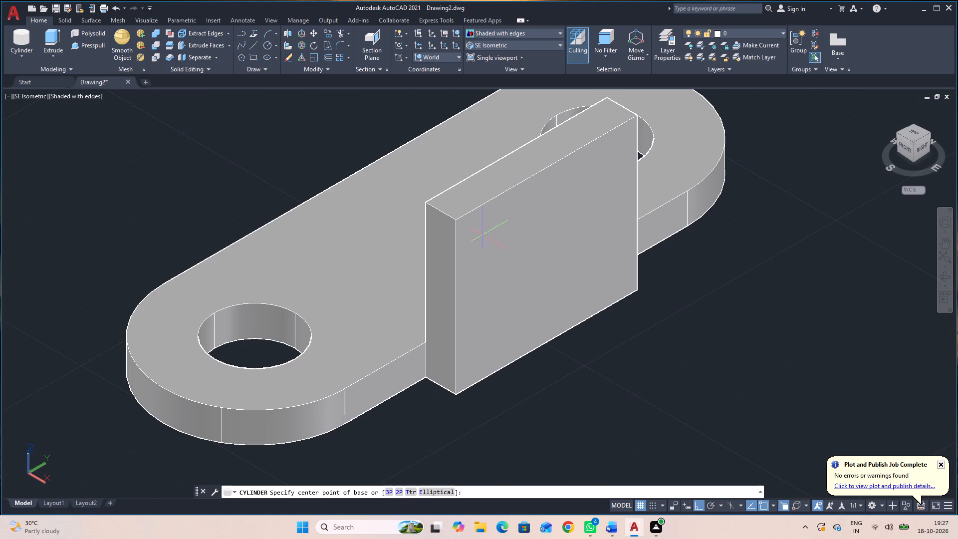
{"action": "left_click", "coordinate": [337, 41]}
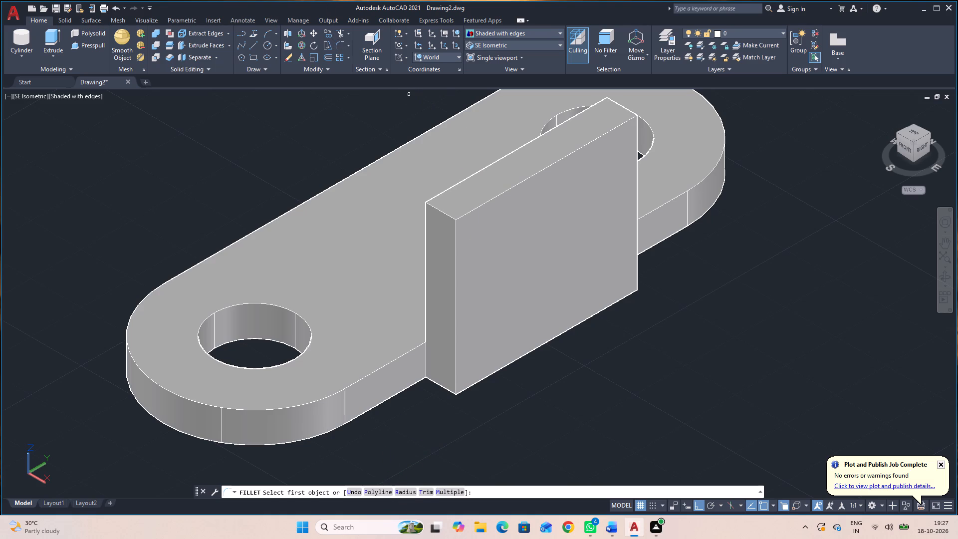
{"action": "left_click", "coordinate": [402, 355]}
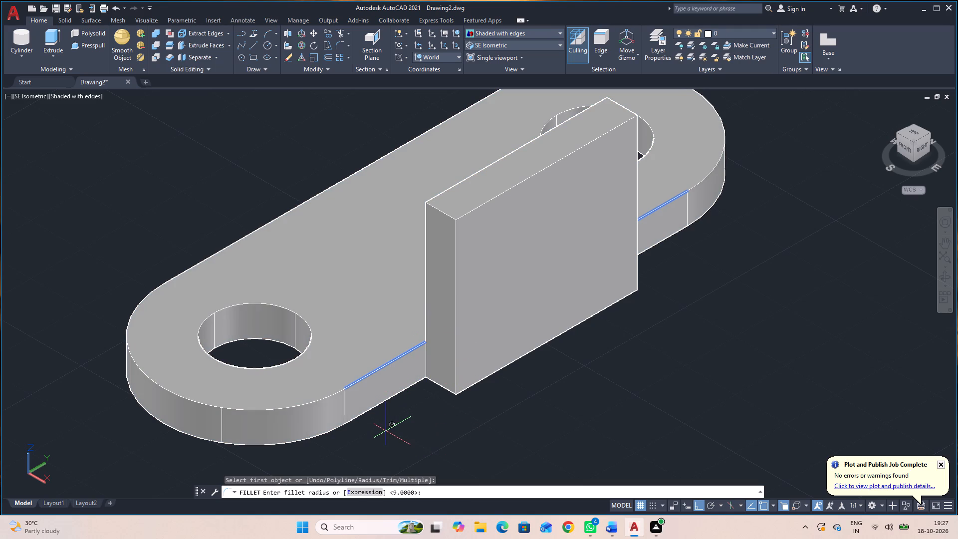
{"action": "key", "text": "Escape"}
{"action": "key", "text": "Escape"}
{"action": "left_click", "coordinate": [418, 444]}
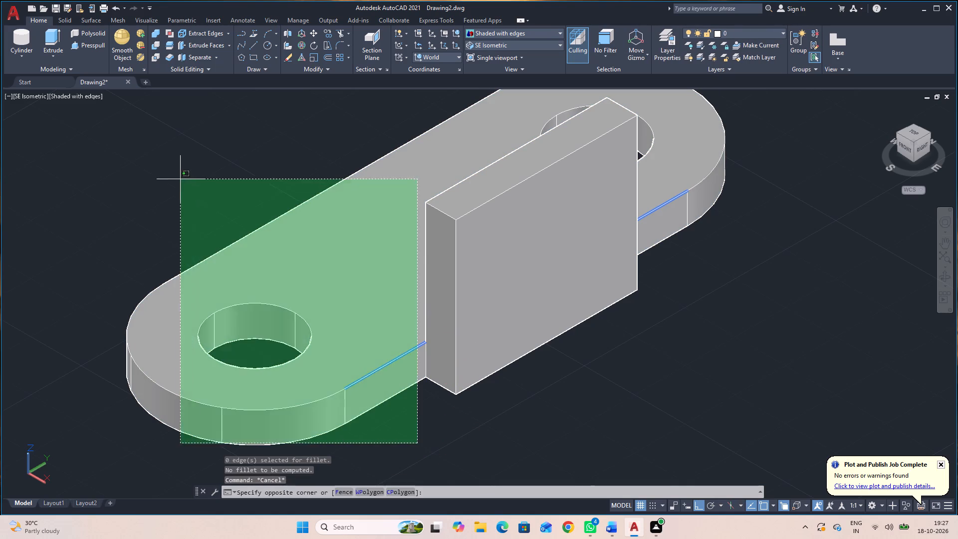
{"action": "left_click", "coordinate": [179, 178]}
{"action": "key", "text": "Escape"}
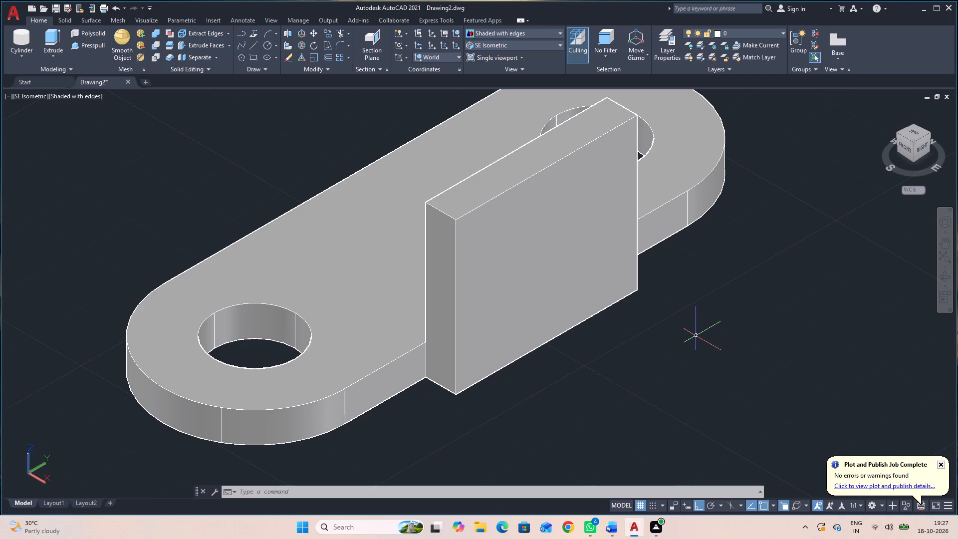
Delete the upright plate and the flat plate with its holes, clearing the model space.
{"action": "left_click", "coordinate": [580, 310]}
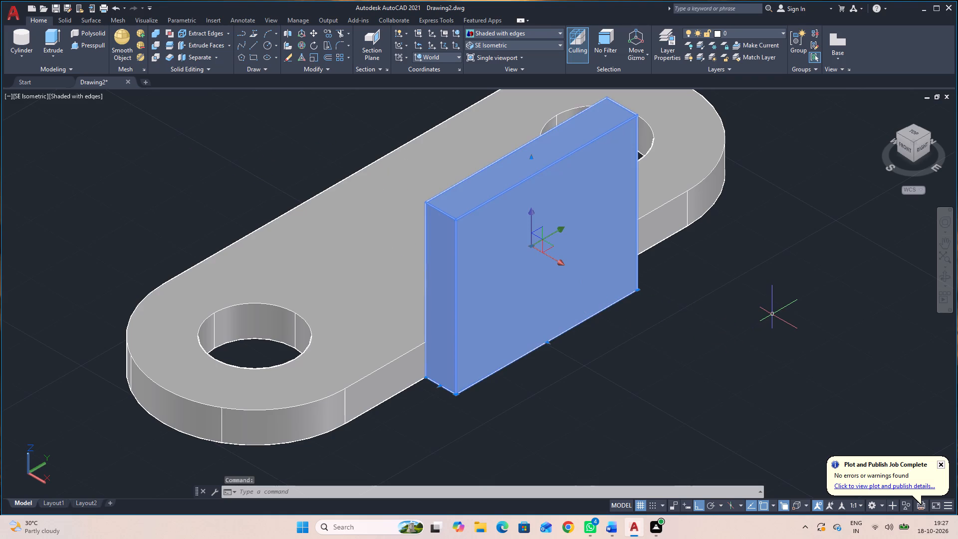
{"action": "key", "text": "Delete"}
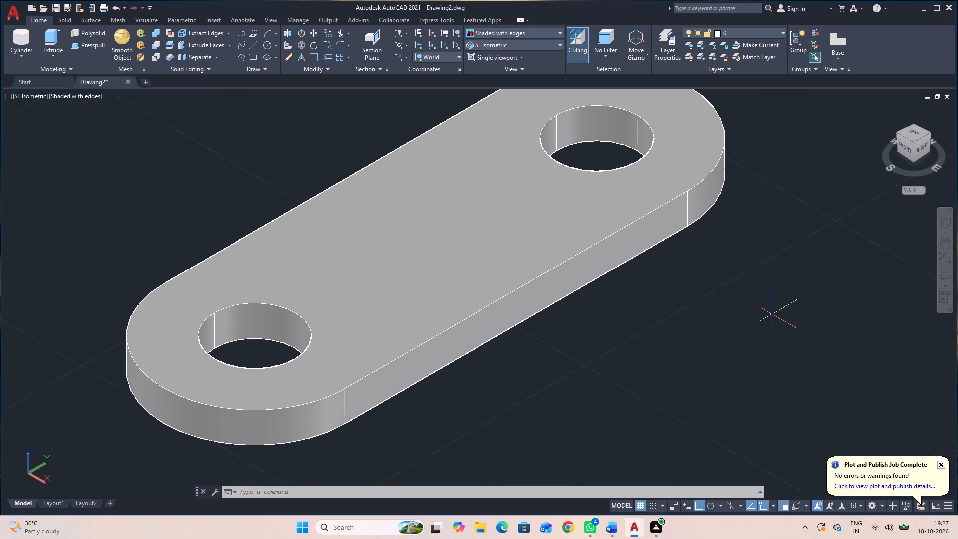
{"action": "left_click_drag", "start_coordinate": [632, 381], "coordinate": [628, 375]}
{"action": "left_click", "coordinate": [426, 235]}
{"action": "key", "text": "Delete"}
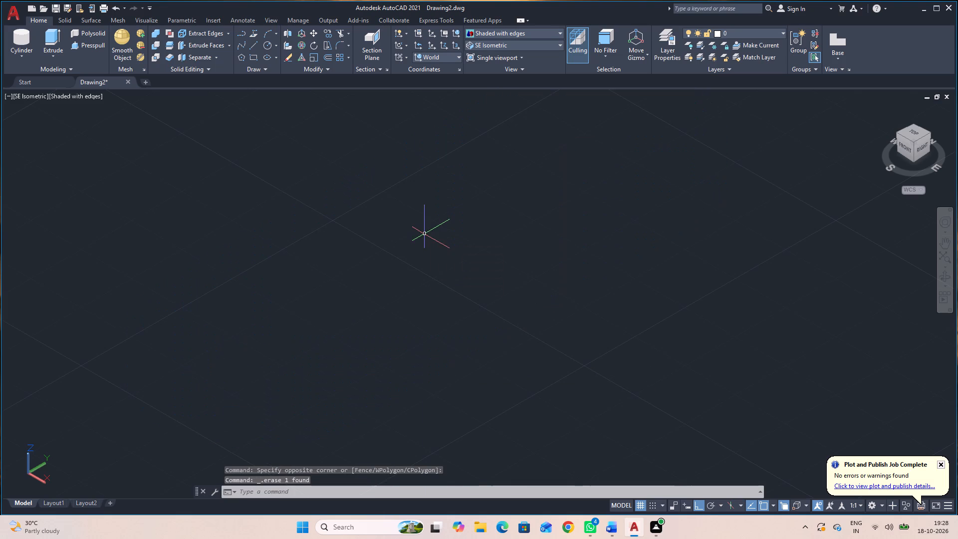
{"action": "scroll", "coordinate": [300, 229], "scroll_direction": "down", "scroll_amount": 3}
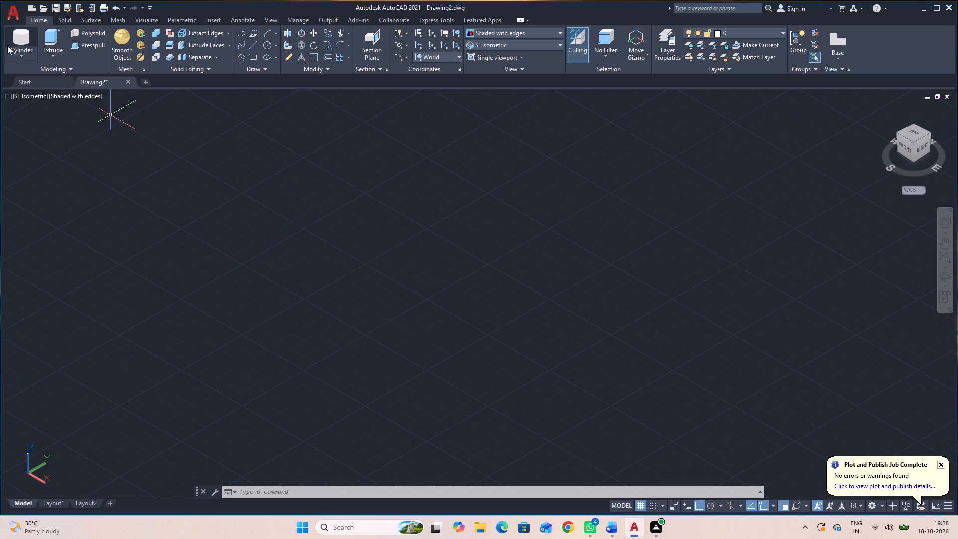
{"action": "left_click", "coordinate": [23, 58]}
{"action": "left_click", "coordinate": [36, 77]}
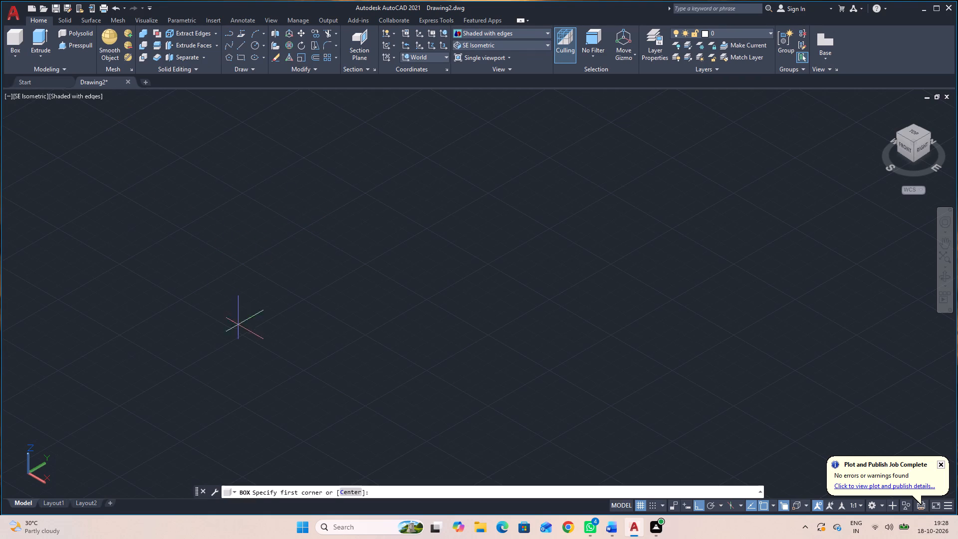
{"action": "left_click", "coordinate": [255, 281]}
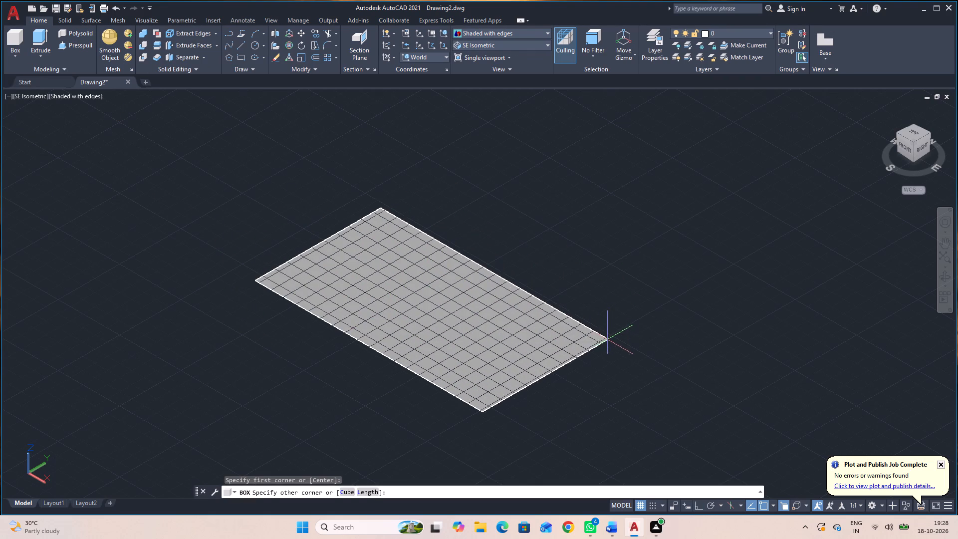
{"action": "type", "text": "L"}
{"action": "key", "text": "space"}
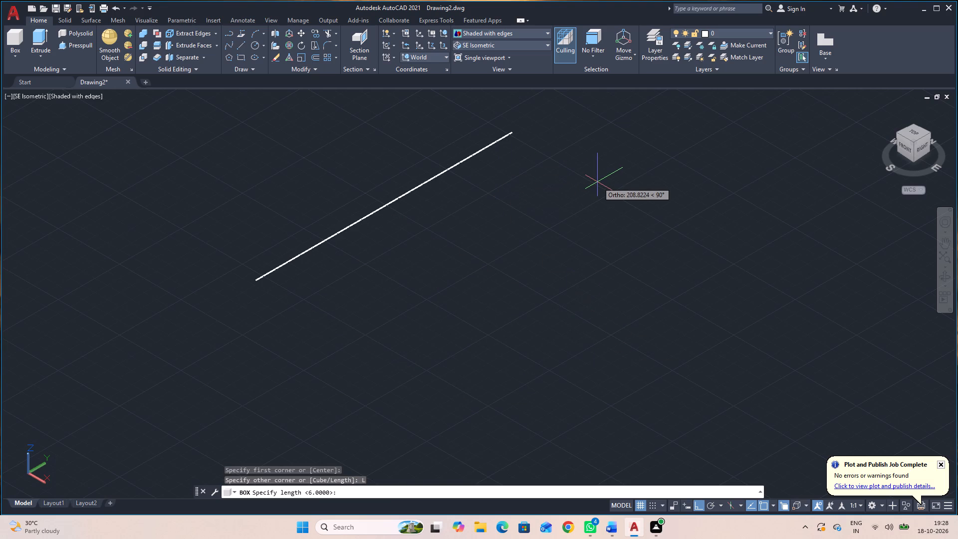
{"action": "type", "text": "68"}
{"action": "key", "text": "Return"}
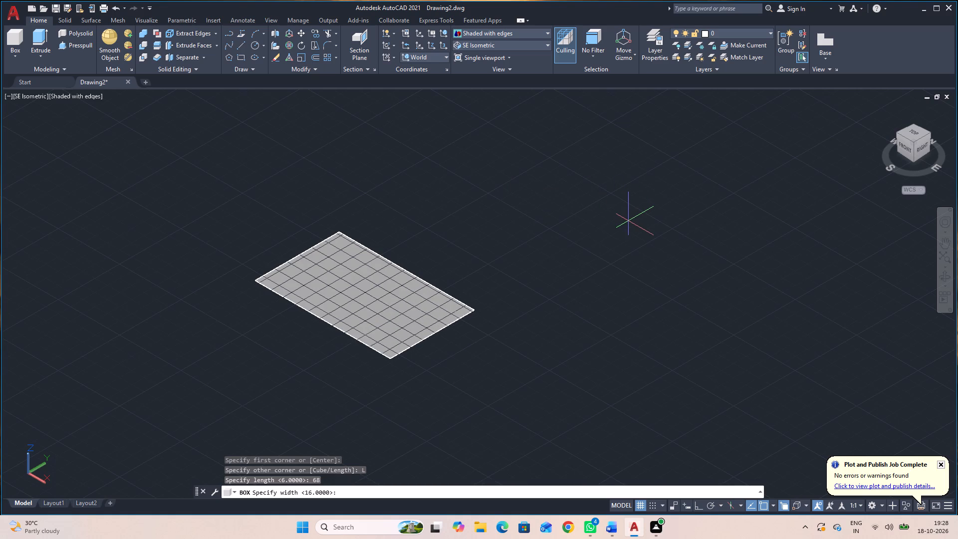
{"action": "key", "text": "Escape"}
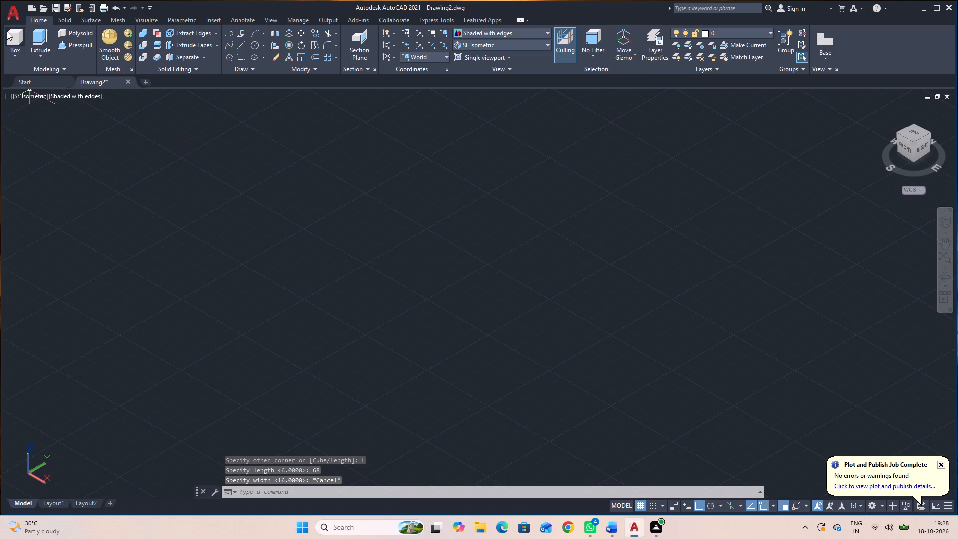
Create a flat base plate as a box with length 99, width 48 and height 9.
{"action": "left_click", "coordinate": [7, 31]}
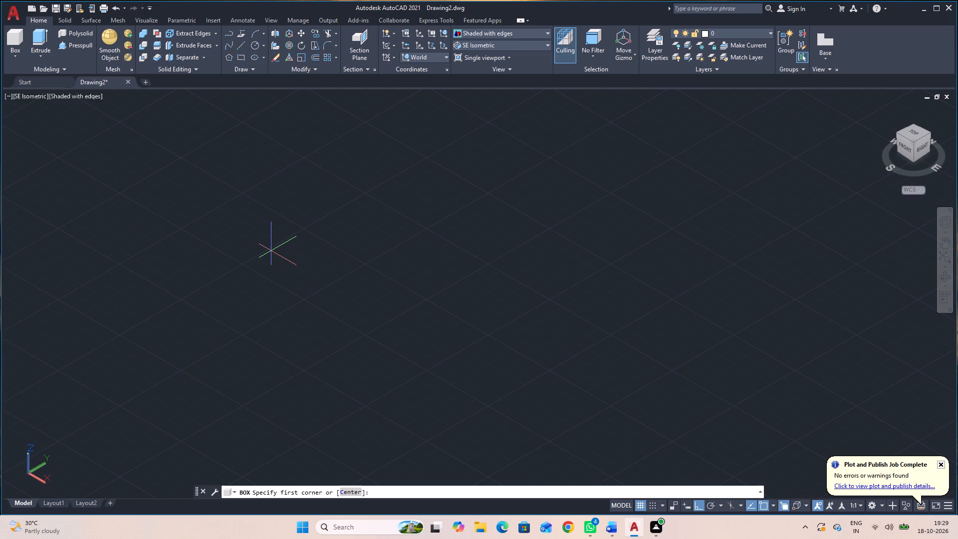
{"action": "left_click", "coordinate": [268, 261]}
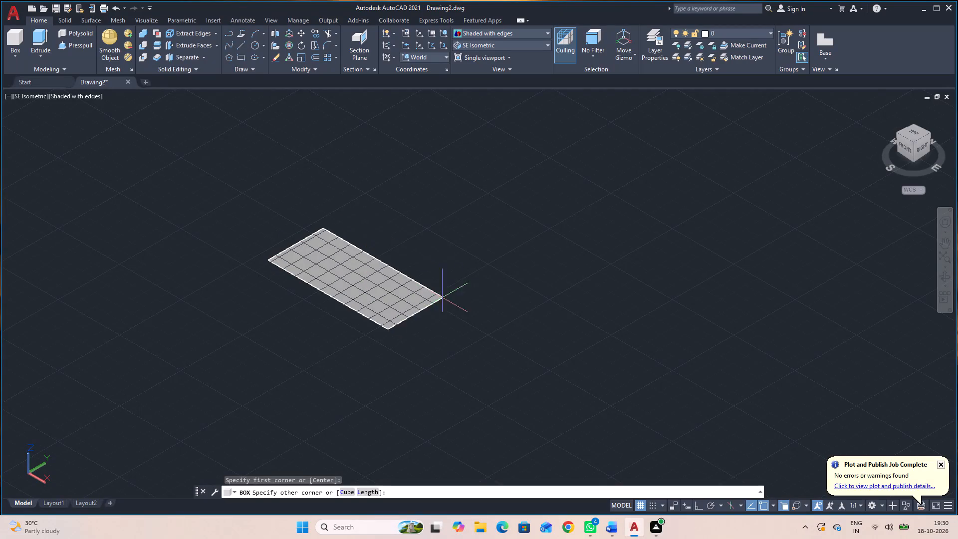
{"action": "type", "text": "L"}
{"action": "key", "text": "space"}
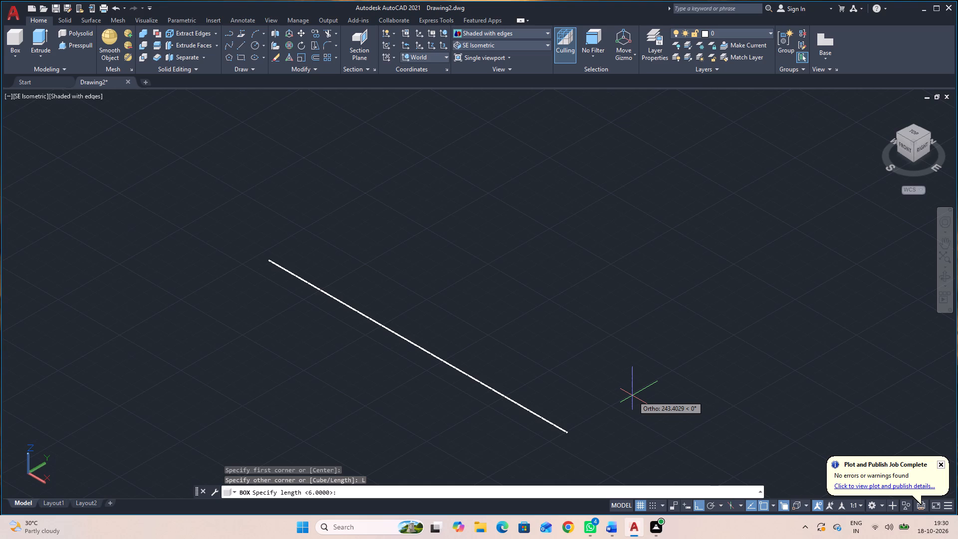
{"action": "type", "text": "99"}
{"action": "key", "text": "Return"}
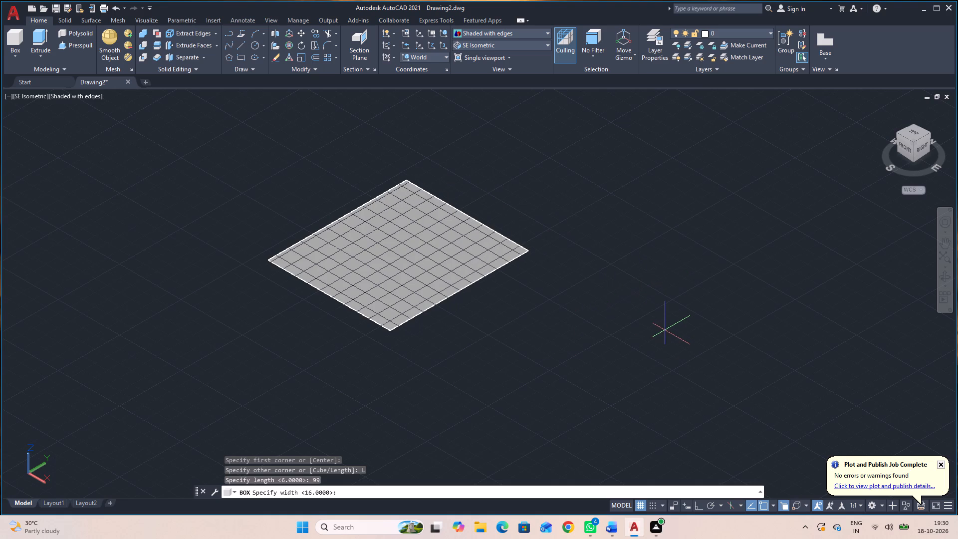
{"action": "type", "text": "48"}
{"action": "key", "text": "Return"}
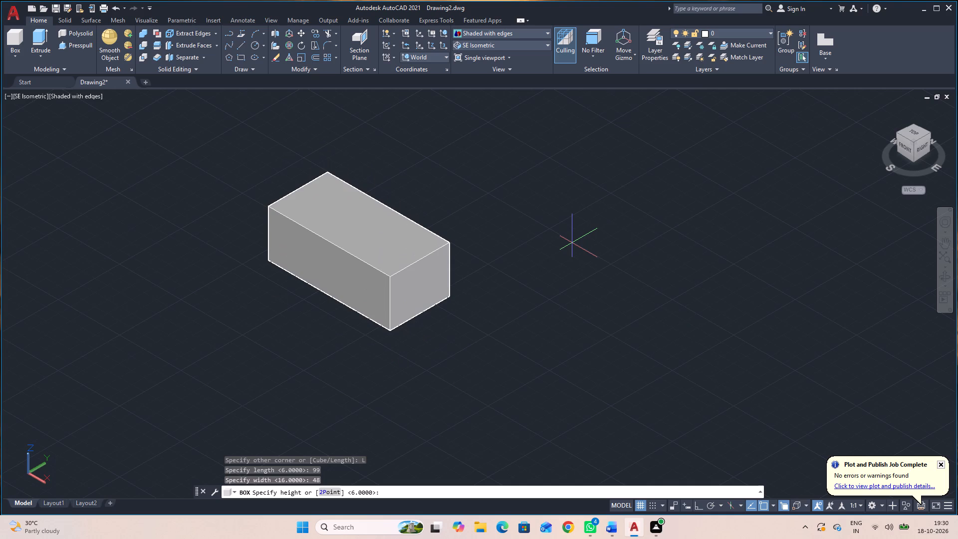
{"action": "key", "text": "9"}
{"action": "key", "text": "Return"}
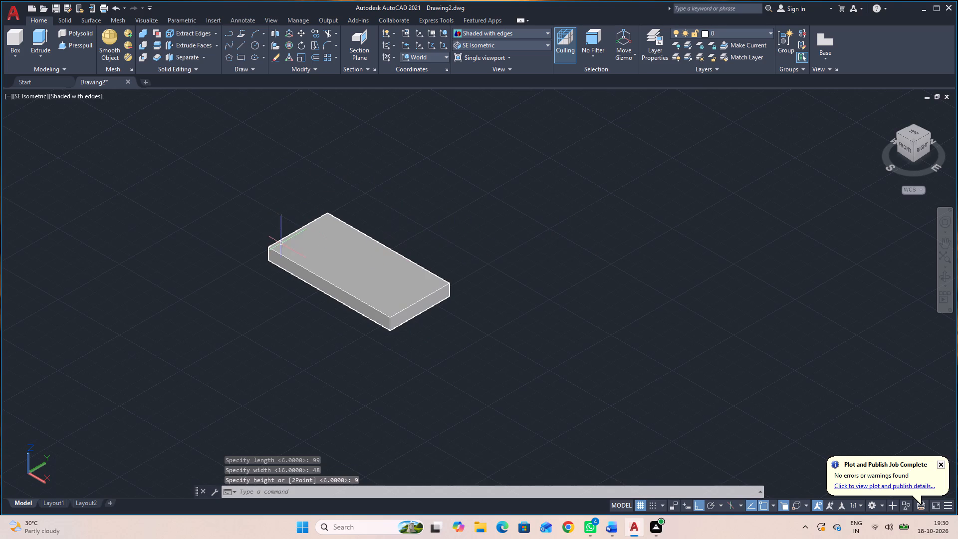
Add an upright box 36 long, 9 wide and 21 high on the base plate, starting 18 from the midpoint of its short top end edge.
{"action": "scroll", "coordinate": [236, 249], "scroll_direction": "up", "scroll_amount": 2}
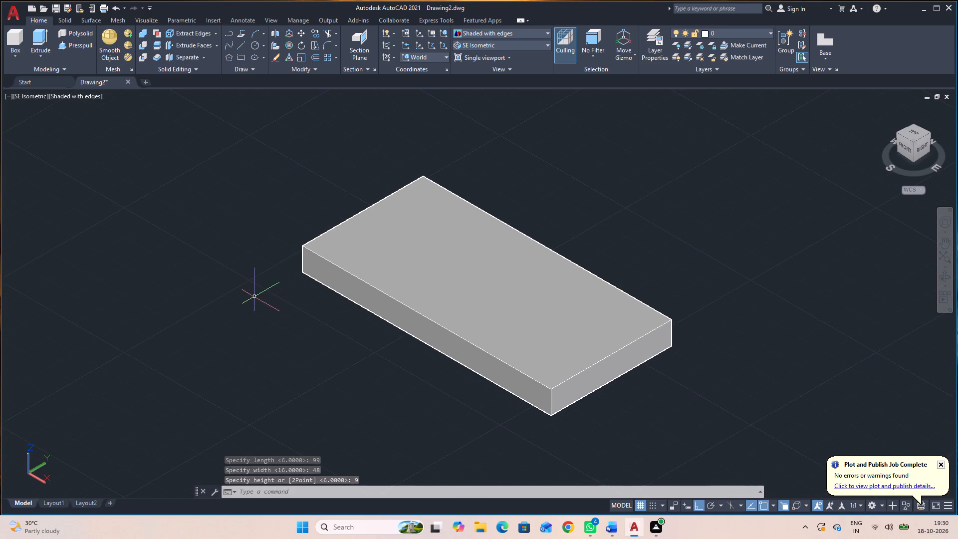
{"action": "middle_click_drag", "start_coordinate": [291, 349], "coordinate": [279, 320]}
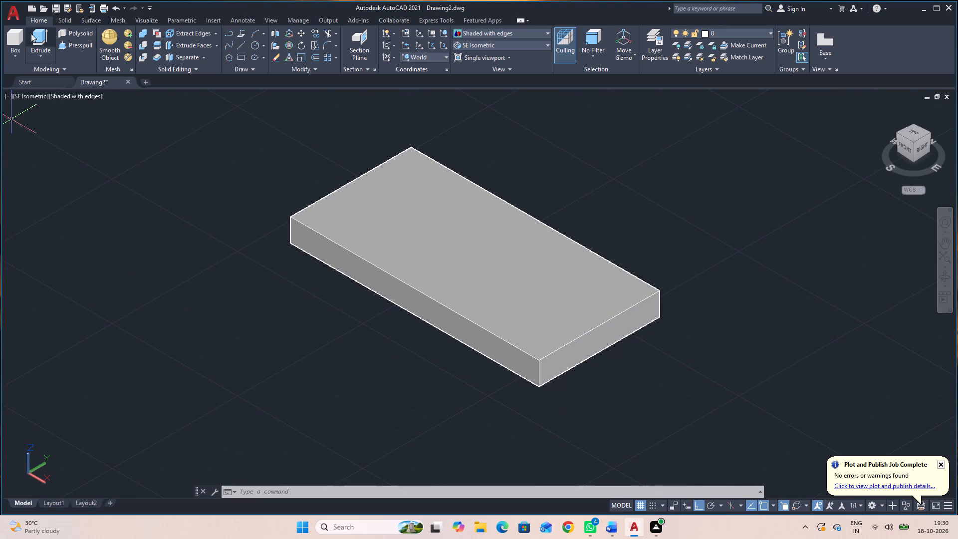
{"action": "left_click", "coordinate": [13, 35]}
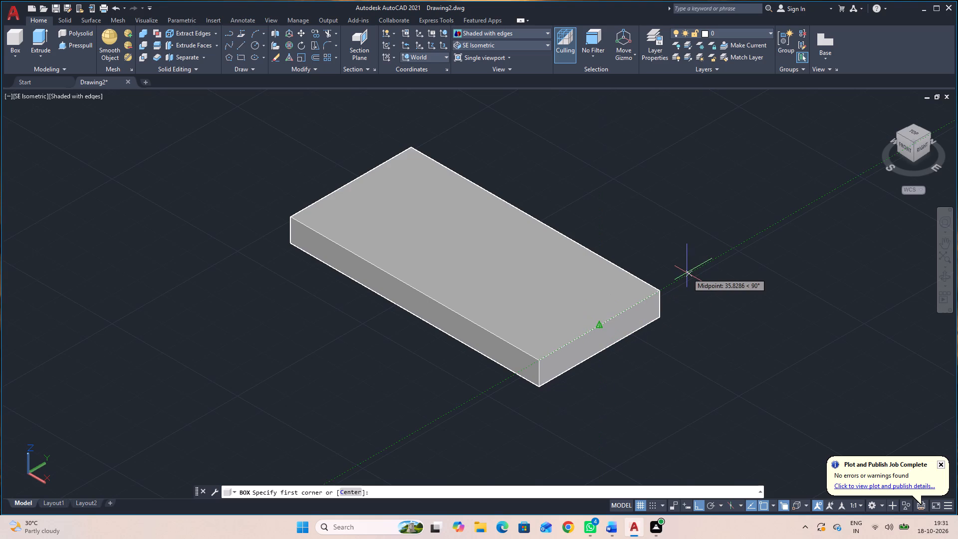
{"action": "type", "text": "18"}
{"action": "key", "text": "Return"}
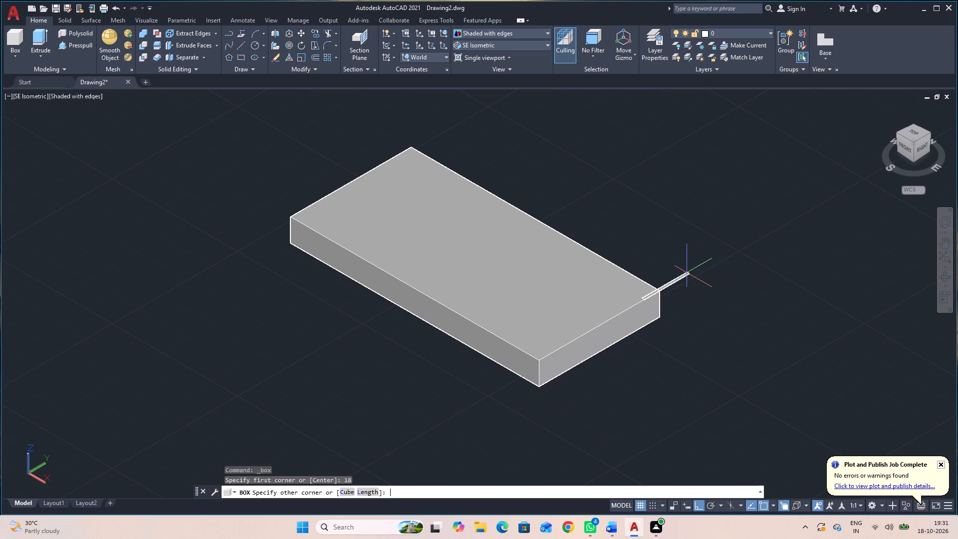
{"action": "type", "text": "L"}
{"action": "key", "text": "space"}
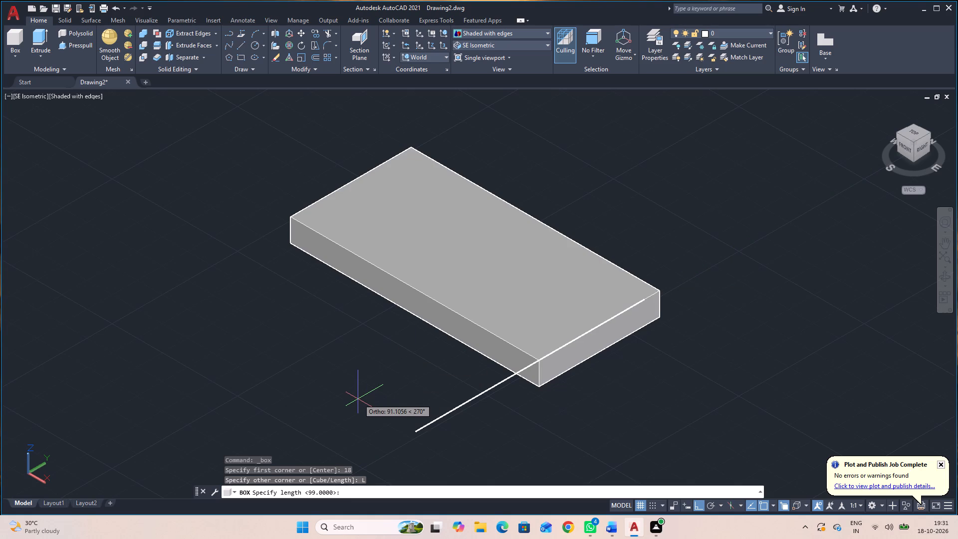
{"action": "type", "text": "36"}
{"action": "key", "text": "Return"}
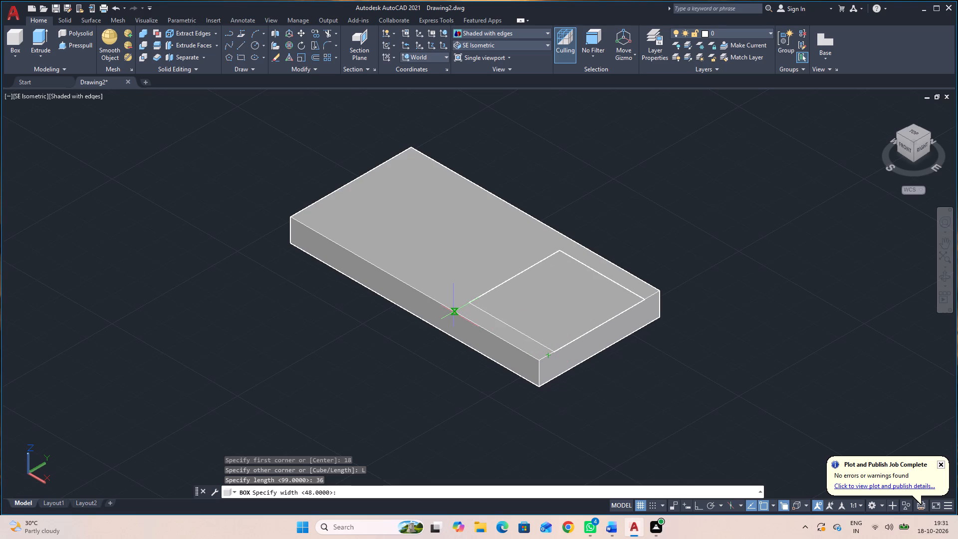
{"action": "key", "text": "9"}
{"action": "key", "text": "Return"}
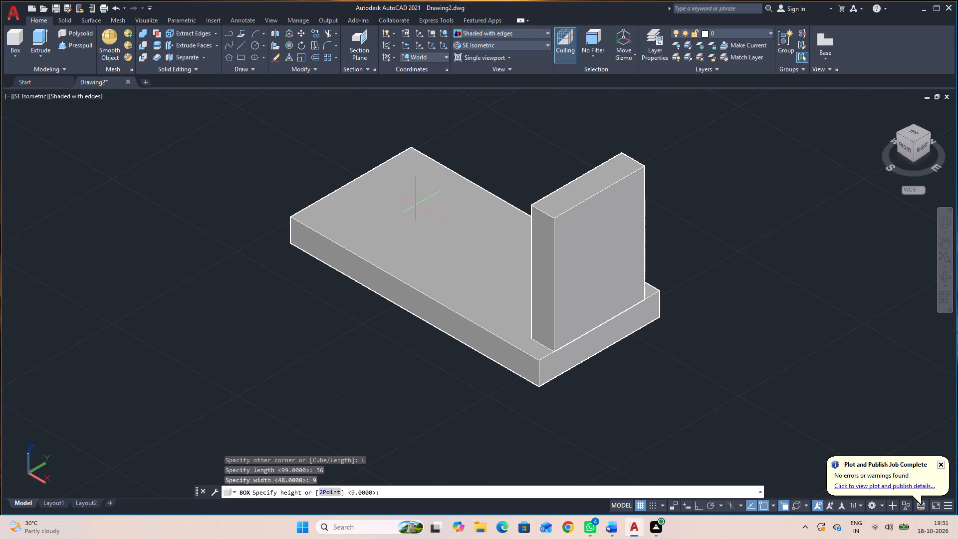
{"action": "type", "text": "21"}
{"action": "key", "text": "Return"}
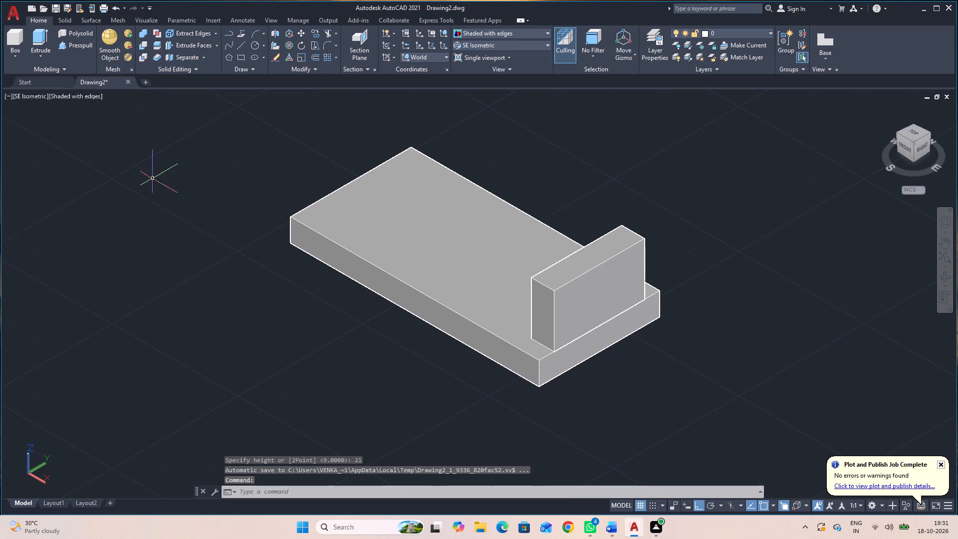
Add a horizontal radius 18 cylinder centred on the upright's outer top edge midpoint, extending 9 through its thickness.
{"action": "left_click", "coordinate": [14, 53]}
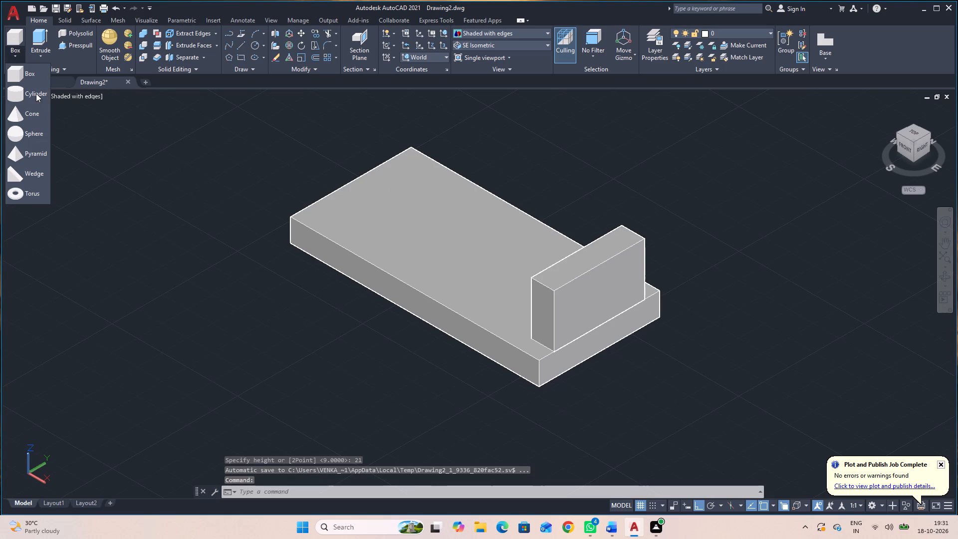
{"action": "left_click", "coordinate": [36, 93]}
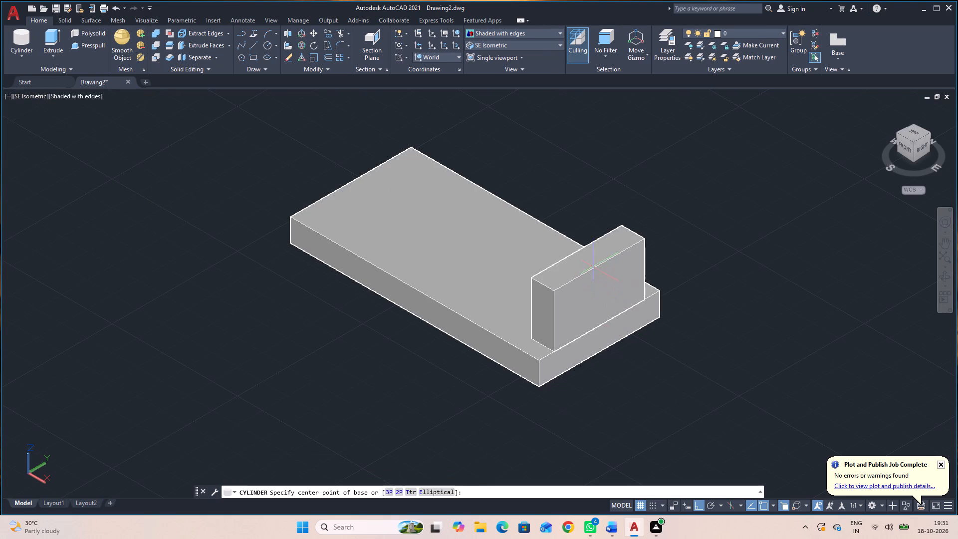
{"action": "left_click", "coordinate": [600, 265]}
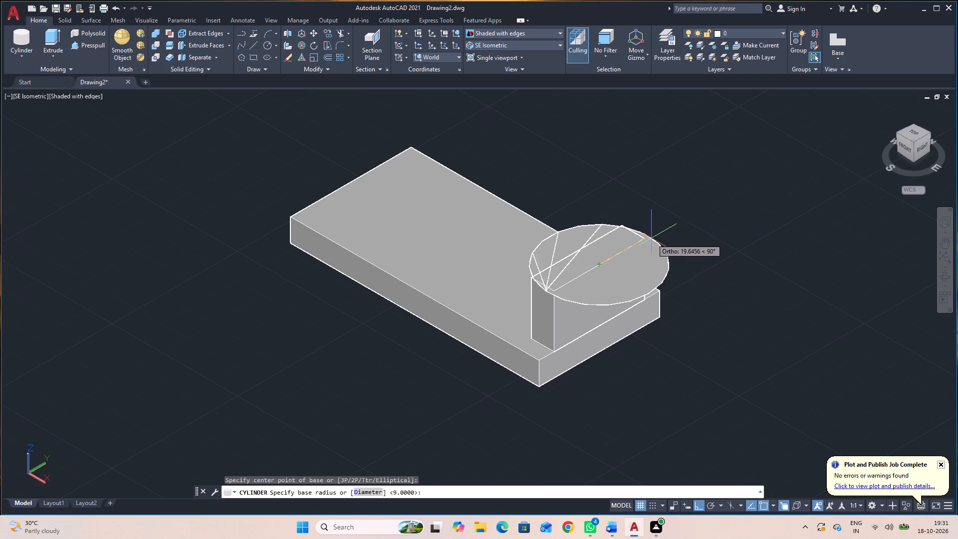
{"action": "left_click", "coordinate": [645, 239]}
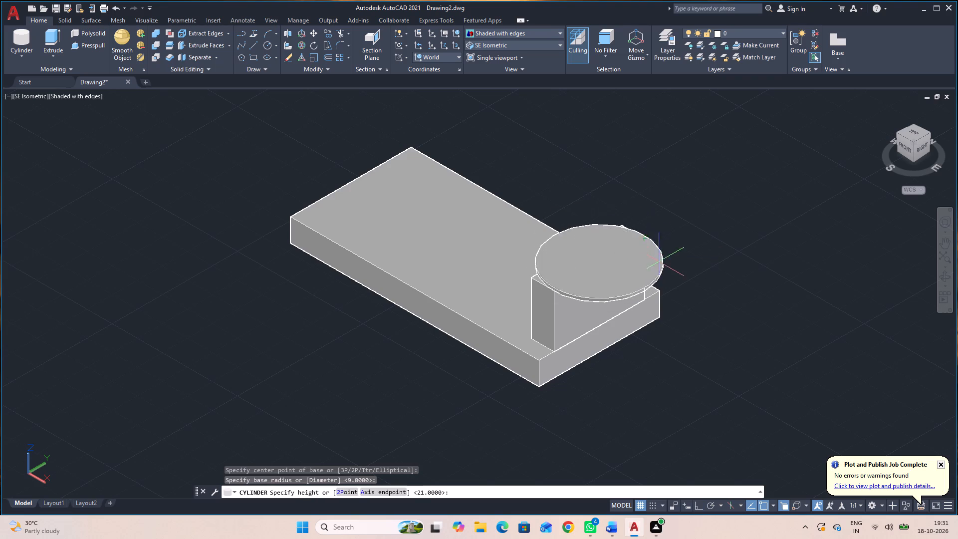
{"action": "left_click", "coordinate": [380, 490]}
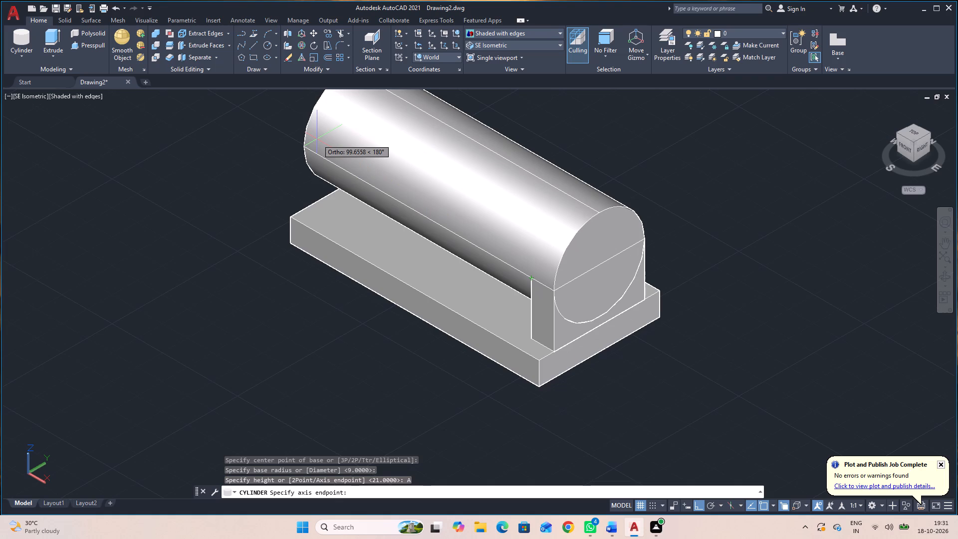
{"action": "key", "text": "9"}
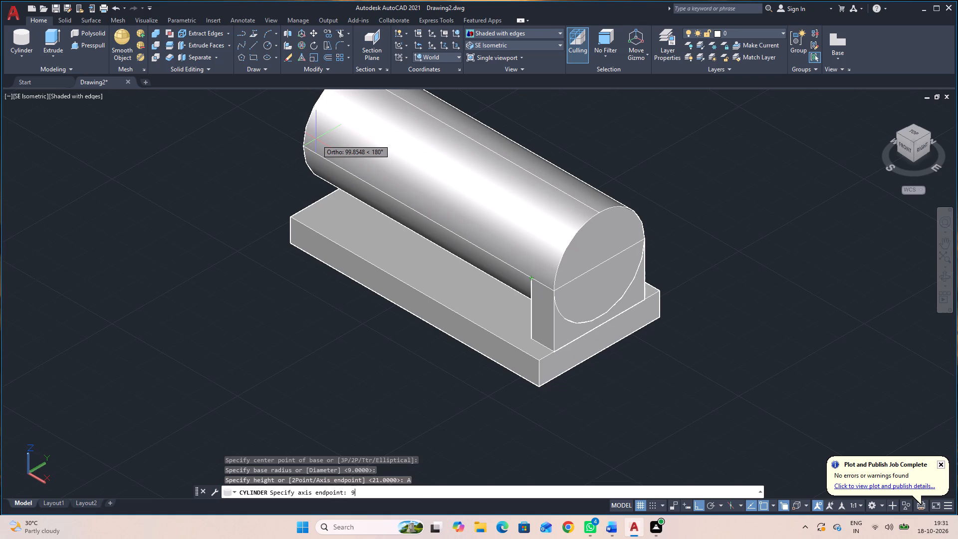
{"action": "key", "text": "Return"}
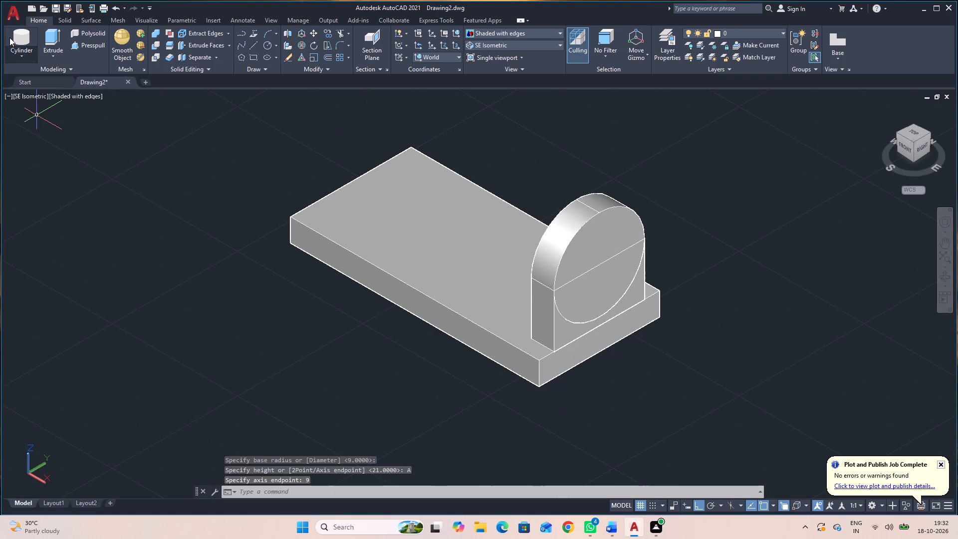
Add a concentric horizontal cylinder of radius 8 in the rounded upright, extending 9 through its thickness.
{"action": "left_click", "coordinate": [21, 36]}
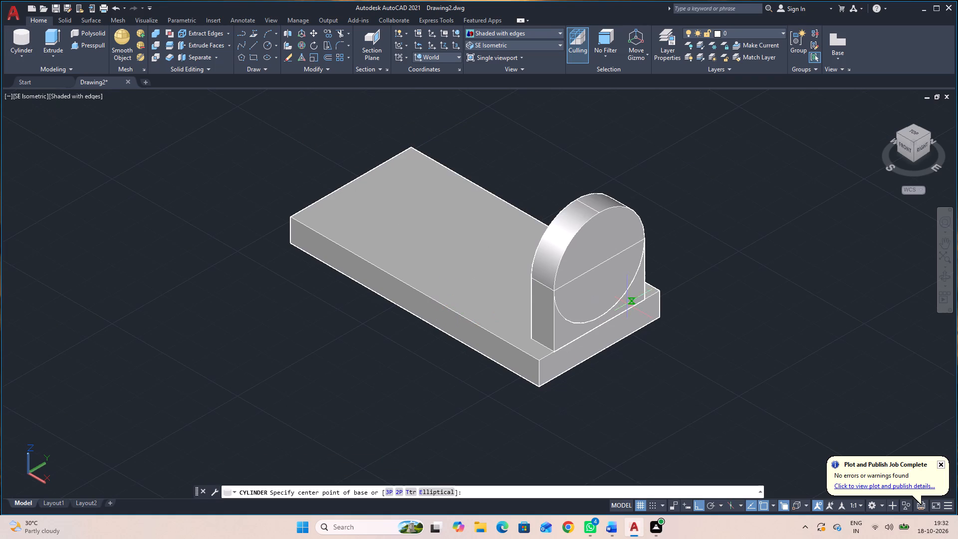
{"action": "left_click", "coordinate": [601, 263]}
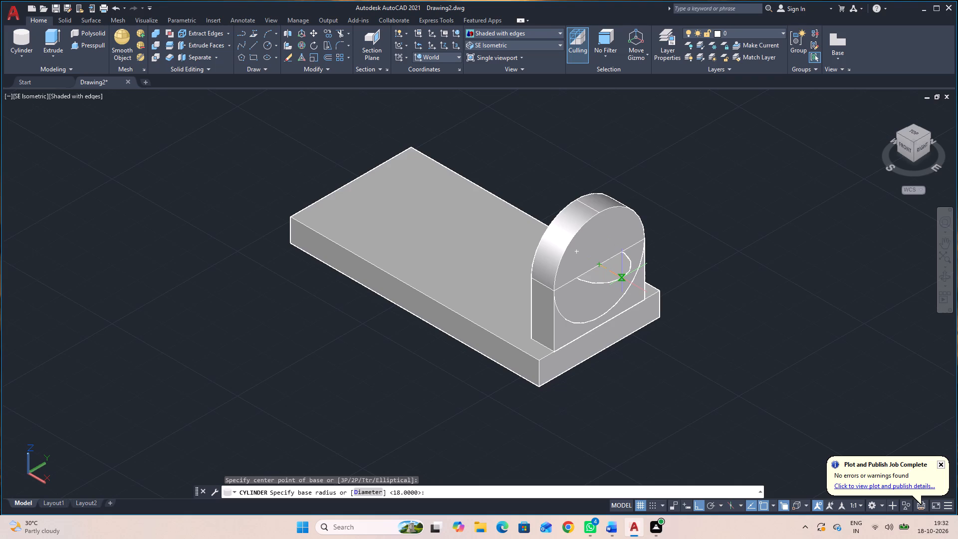
{"action": "key", "text": "8"}
{"action": "key", "text": "Return"}
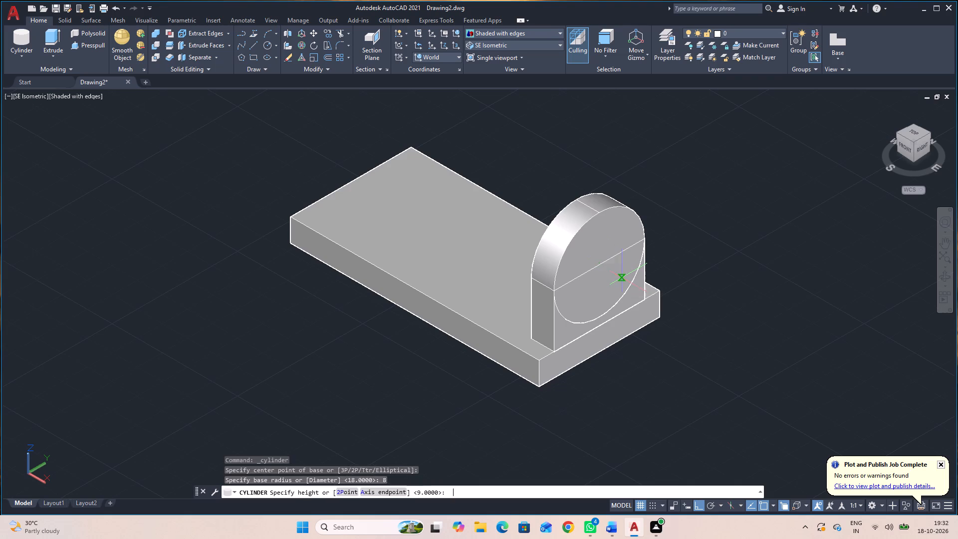
{"action": "left_click", "coordinate": [381, 491]}
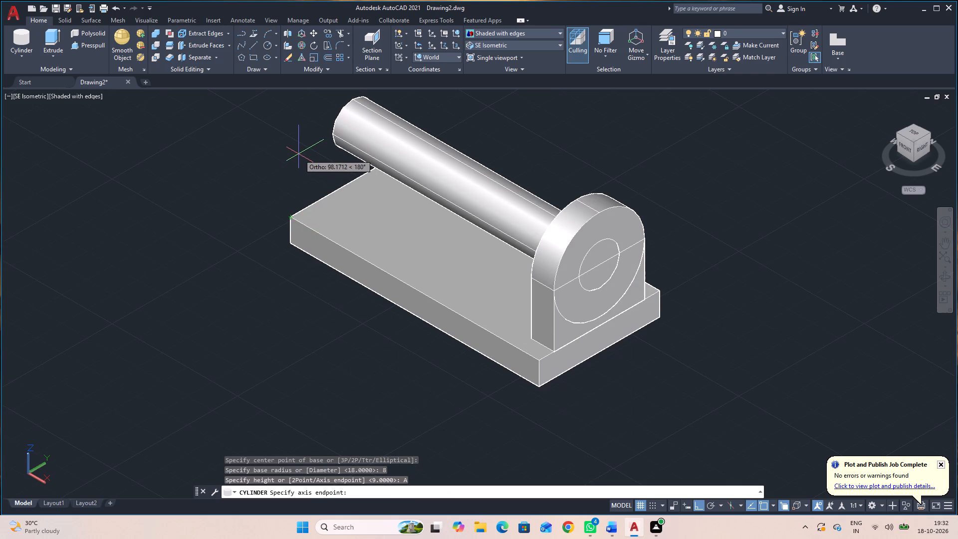
{"action": "key", "text": "9"}
{"action": "key", "text": "Return"}
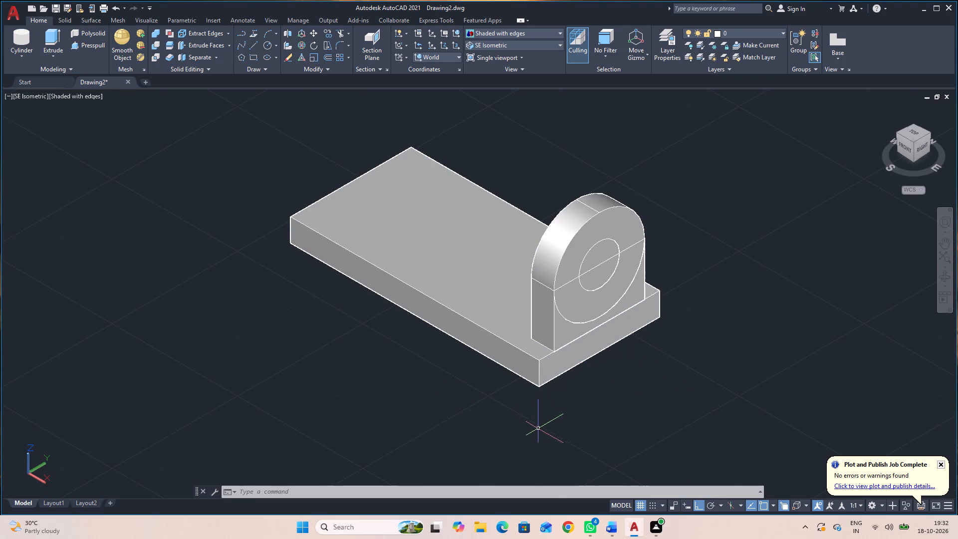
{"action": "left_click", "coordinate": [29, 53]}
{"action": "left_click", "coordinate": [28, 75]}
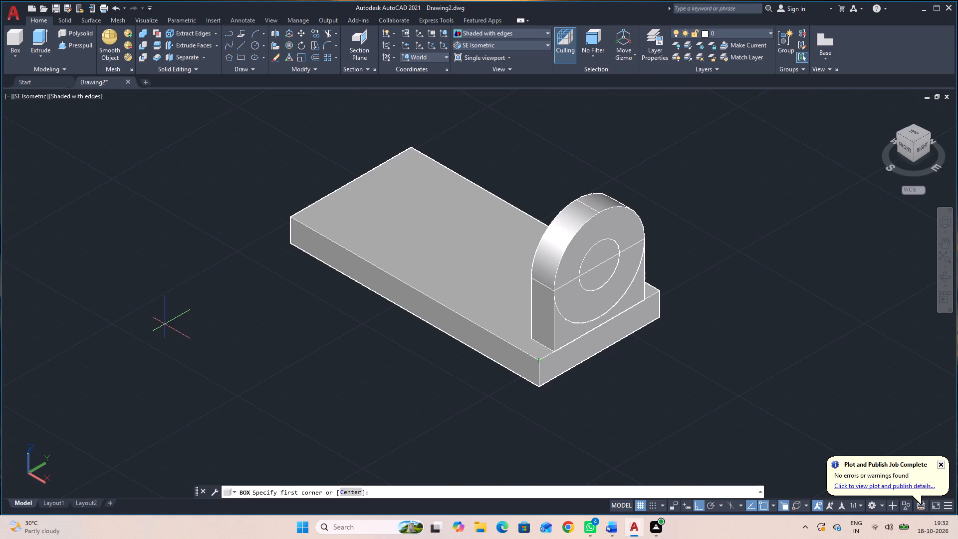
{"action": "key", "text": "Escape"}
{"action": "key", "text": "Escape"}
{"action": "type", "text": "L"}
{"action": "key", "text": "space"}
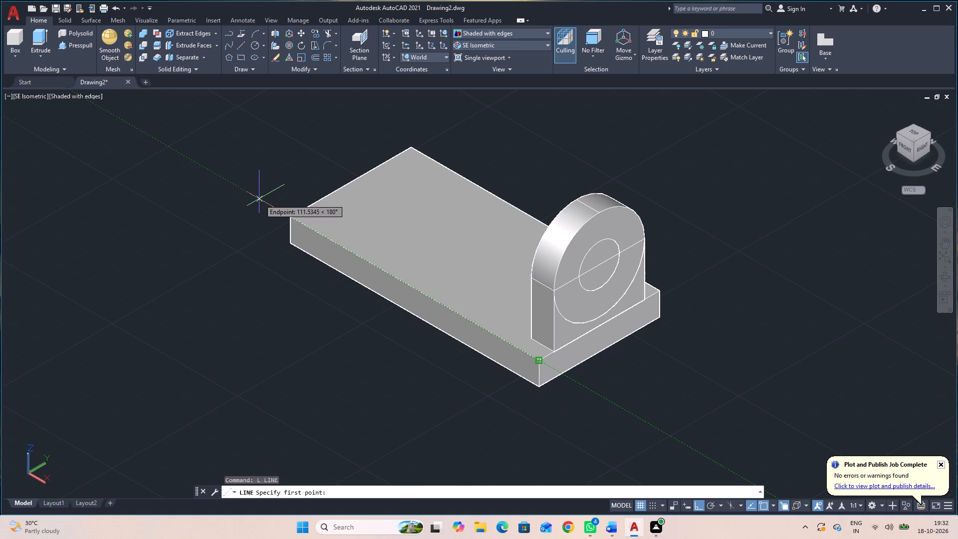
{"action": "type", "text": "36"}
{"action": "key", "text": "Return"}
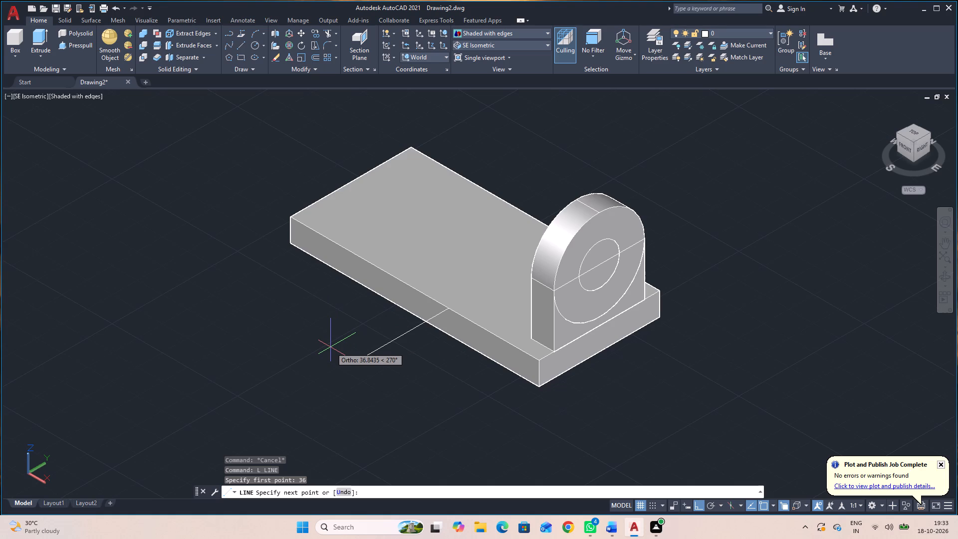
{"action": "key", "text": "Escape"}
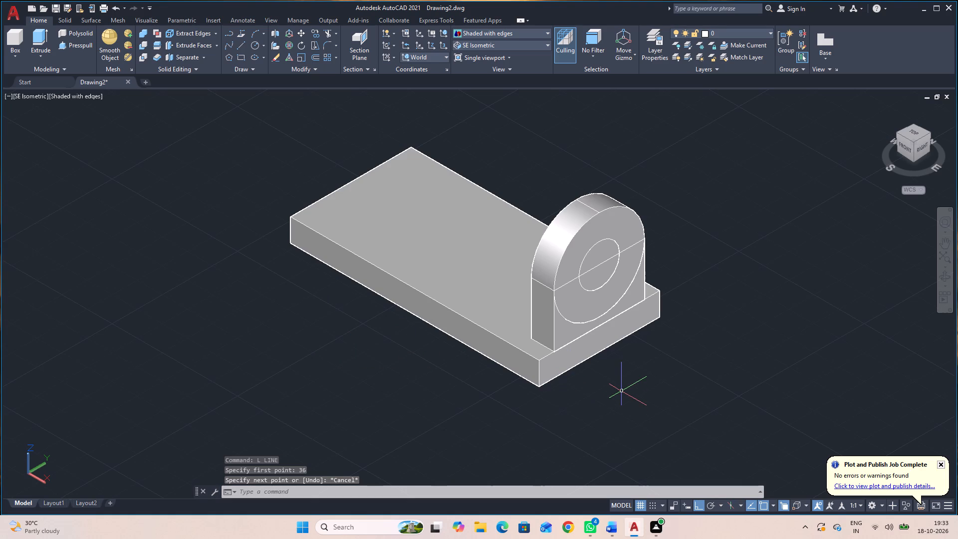
Draw guide lines from the midpoint of the upright-side short top edge, 34 outward past the plate's long side and 36 parallel to it.
{"action": "key", "text": "l"}
{"action": "key", "text": "space"}
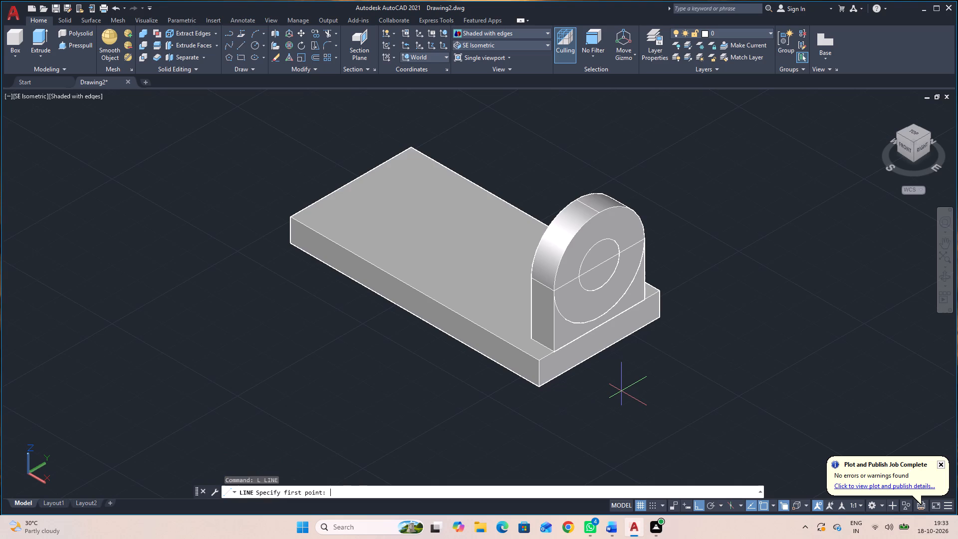
{"action": "left_click", "coordinate": [600, 326]}
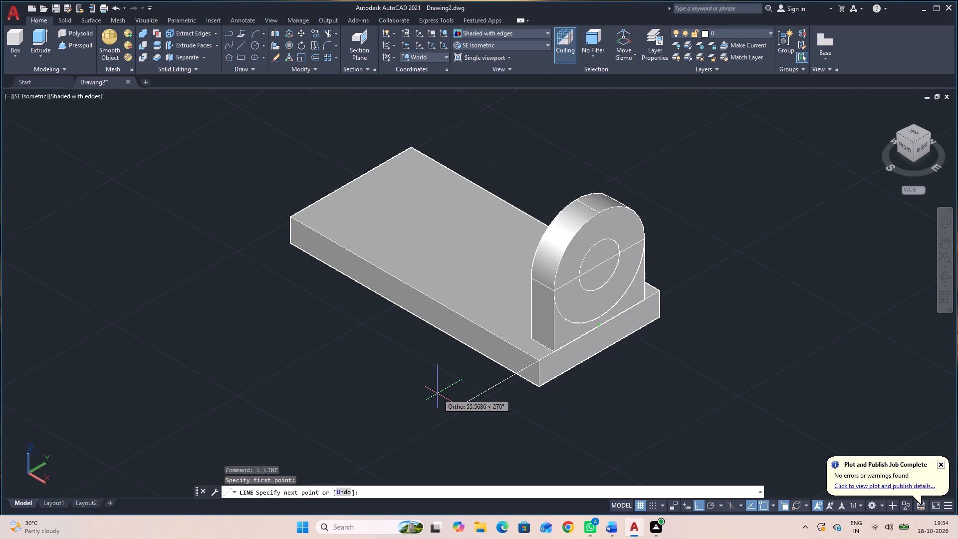
{"action": "type", "text": "34"}
{"action": "key", "text": "Return"}
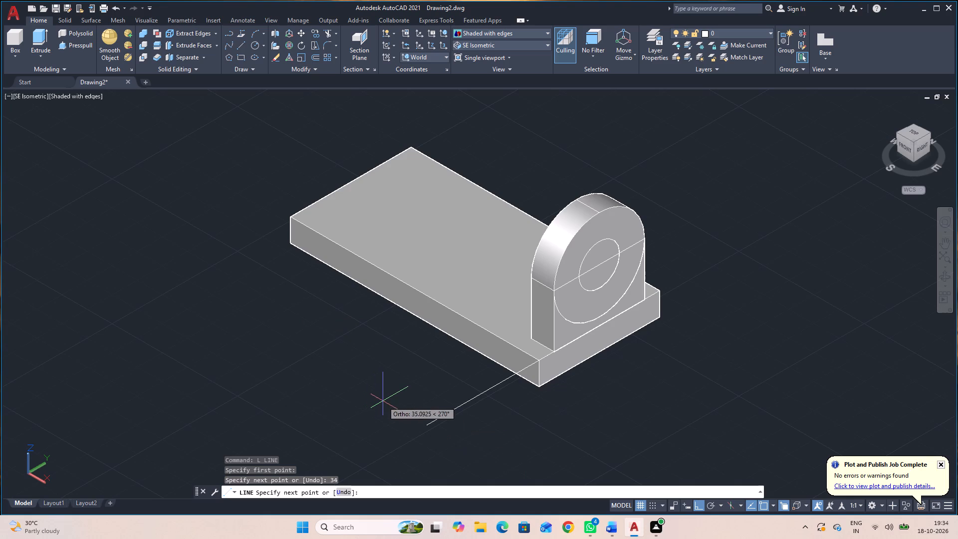
{"action": "scroll", "coordinate": [668, 401], "scroll_direction": "up", "scroll_amount": 2}
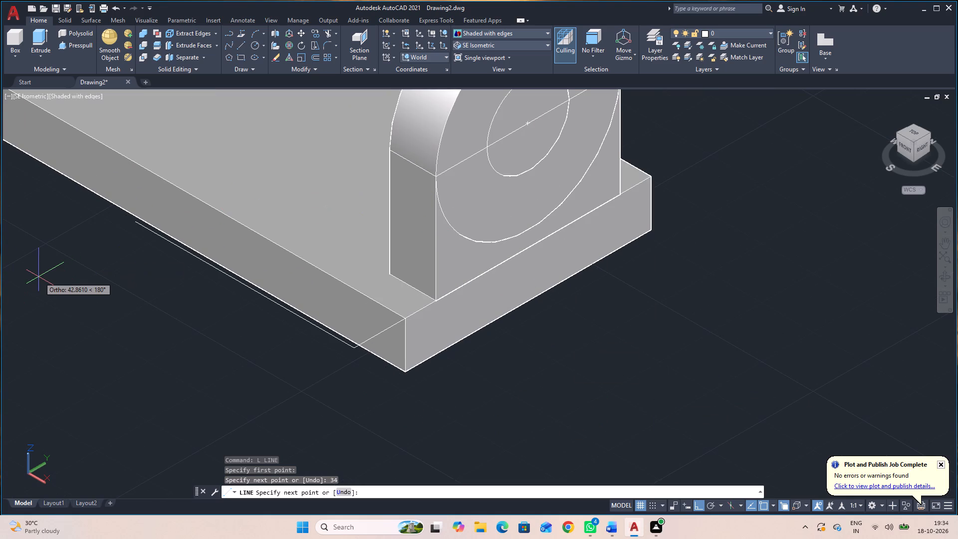
{"action": "middle_click_drag", "start_coordinate": [40, 277], "coordinate": [201, 313]}
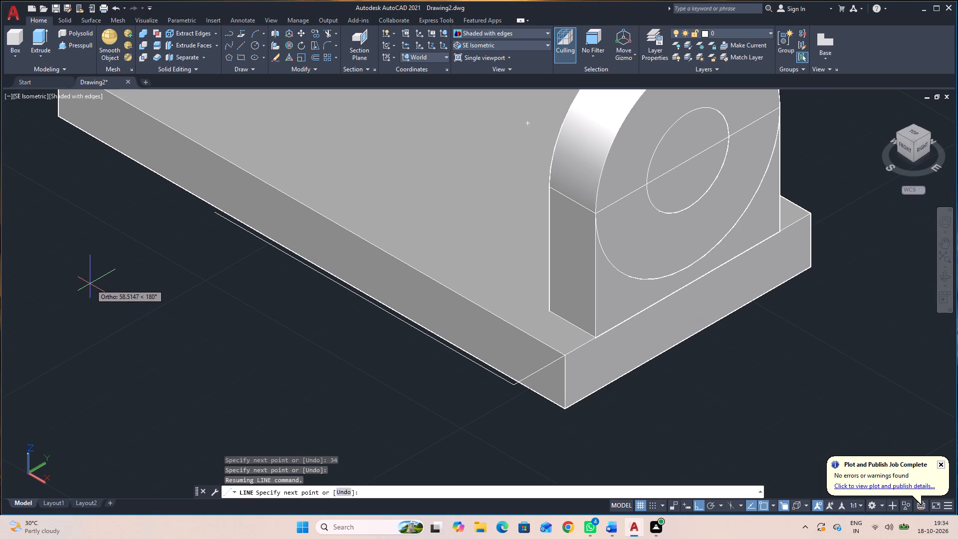
{"action": "type", "text": "36"}
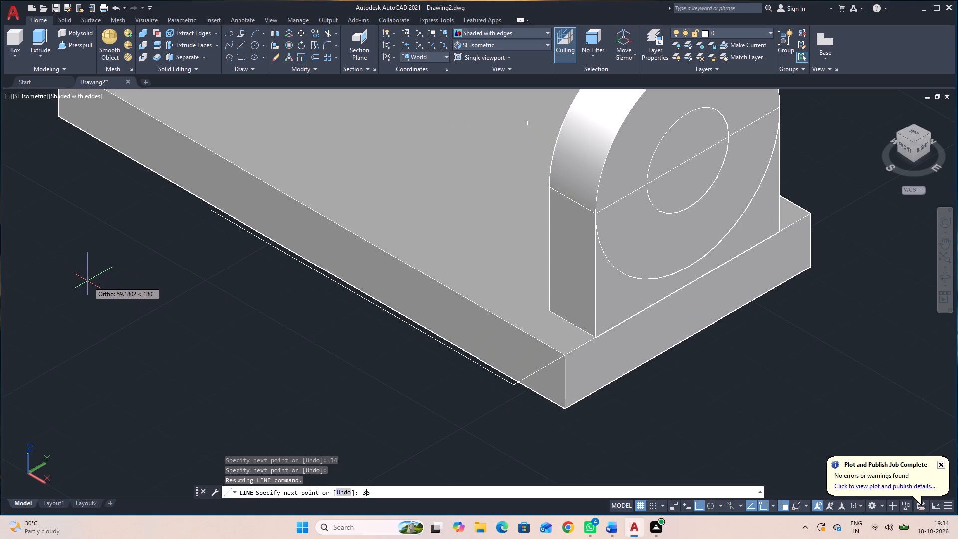
{"action": "key", "text": "Return"}
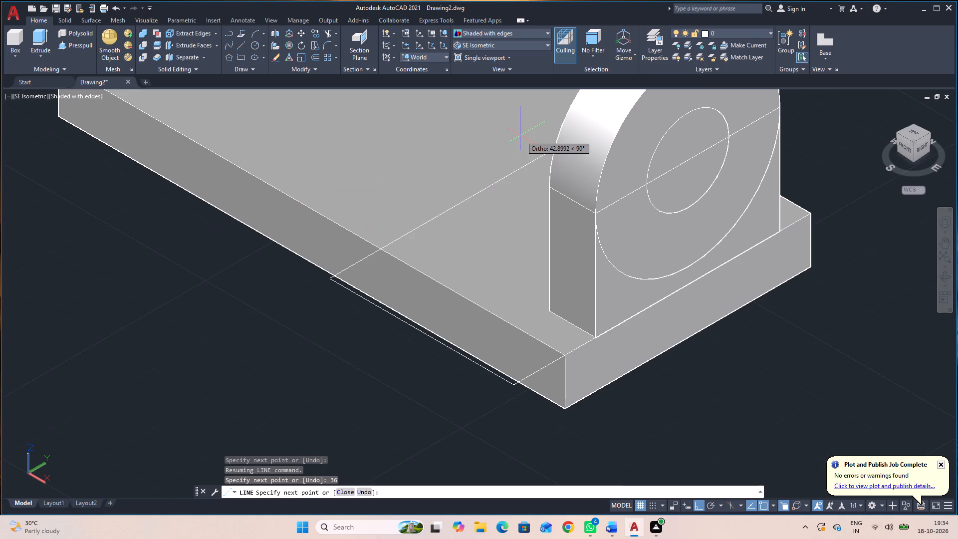
{"action": "key", "text": "Escape"}
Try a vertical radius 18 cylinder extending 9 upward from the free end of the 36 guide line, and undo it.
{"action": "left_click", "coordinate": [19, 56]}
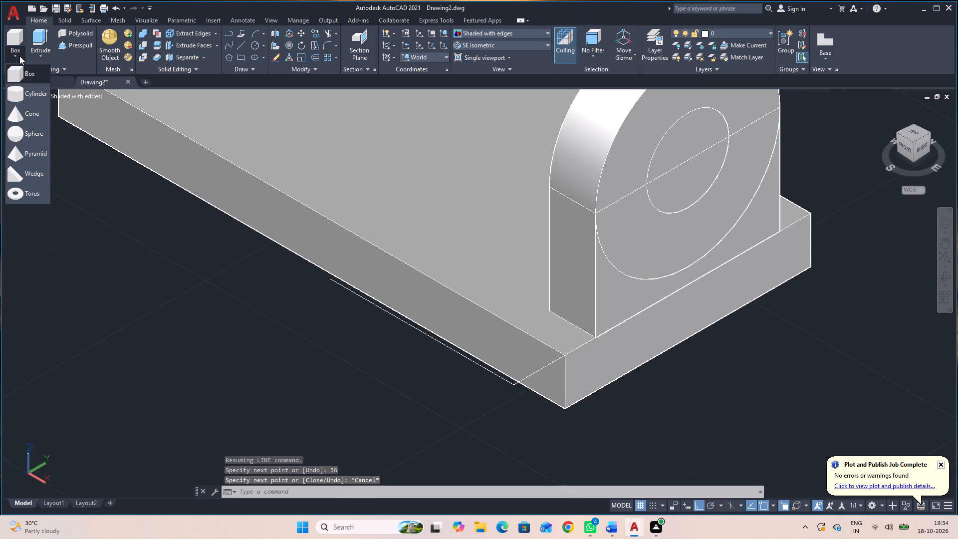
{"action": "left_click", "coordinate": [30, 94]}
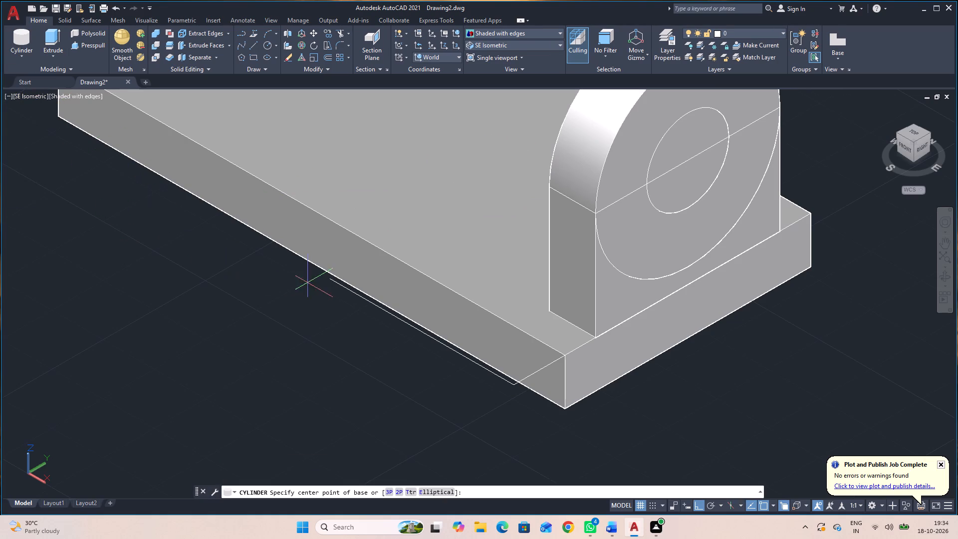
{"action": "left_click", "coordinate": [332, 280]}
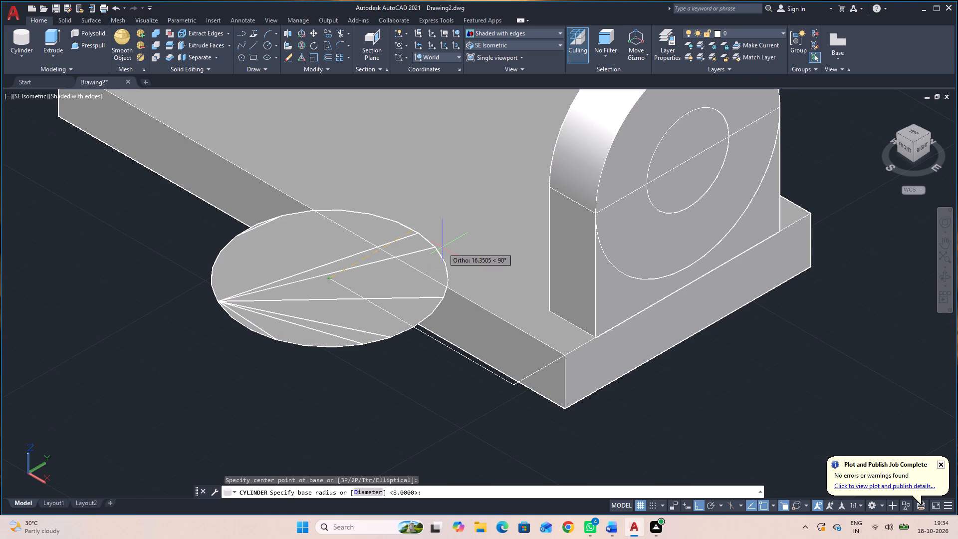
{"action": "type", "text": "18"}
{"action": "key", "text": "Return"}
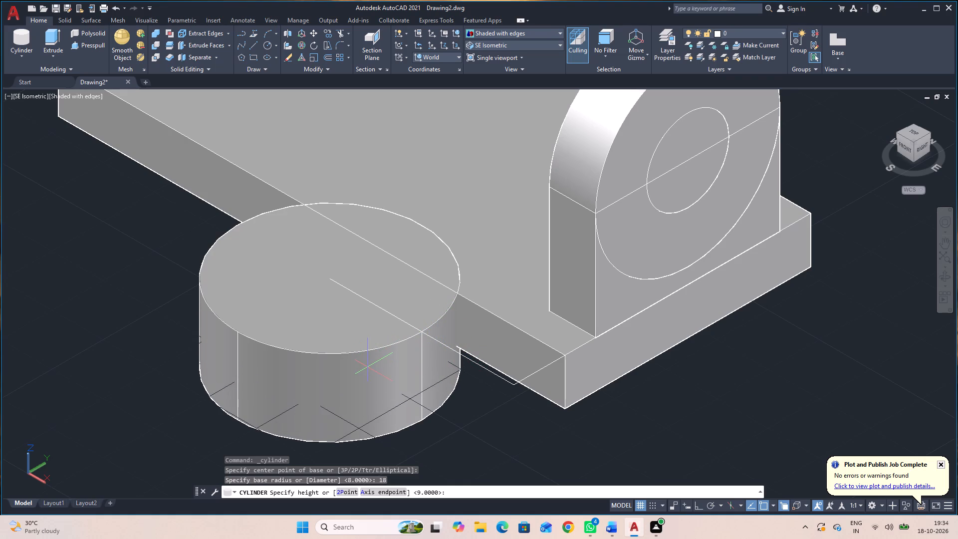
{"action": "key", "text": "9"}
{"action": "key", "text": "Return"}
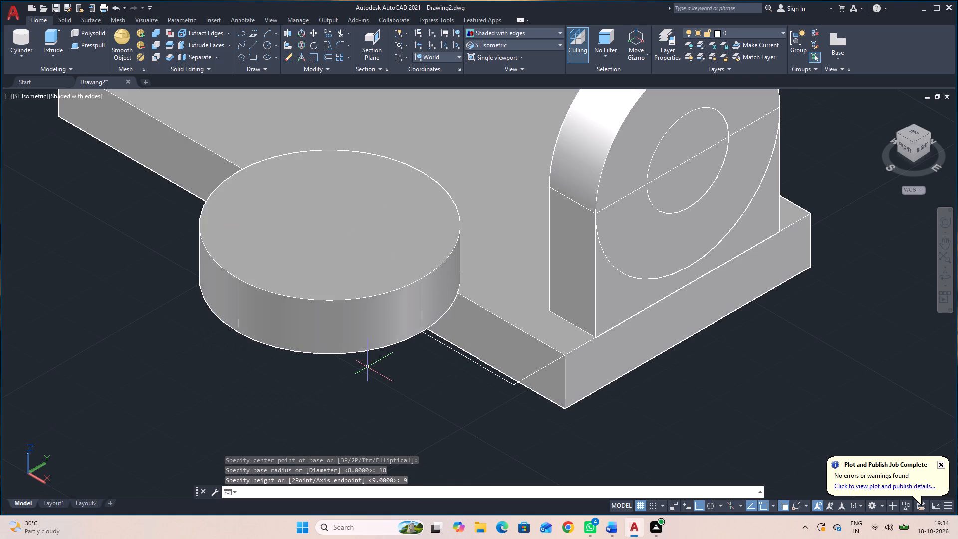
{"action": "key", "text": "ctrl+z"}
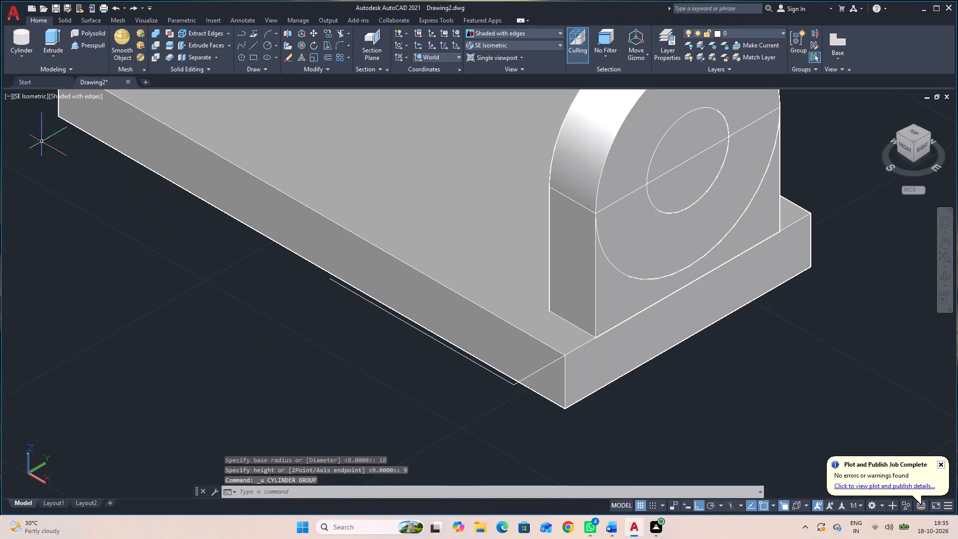
Add a vertical cylinder of radius 18 centred on the free end of the 36 guide line, with height -9.
{"action": "left_click", "coordinate": [15, 38]}
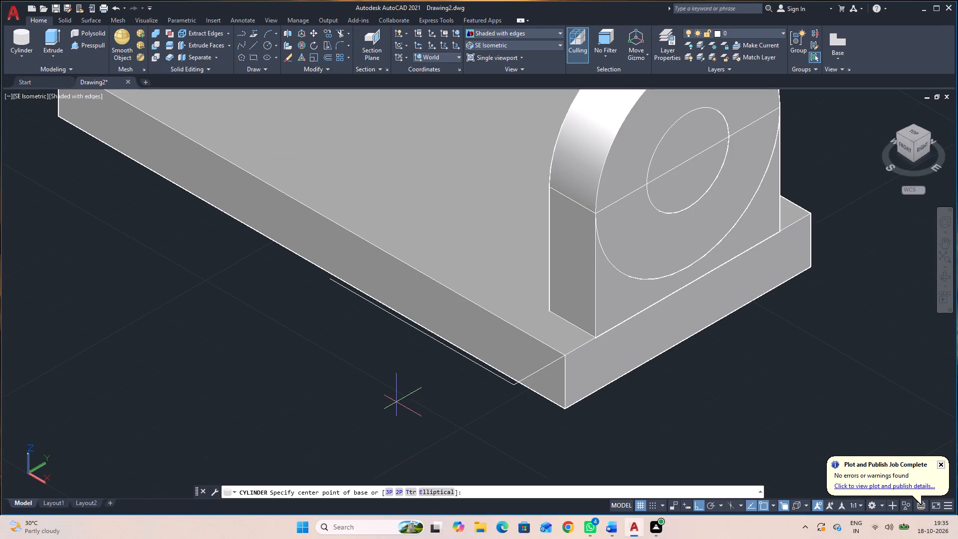
{"action": "left_click", "coordinate": [331, 280]}
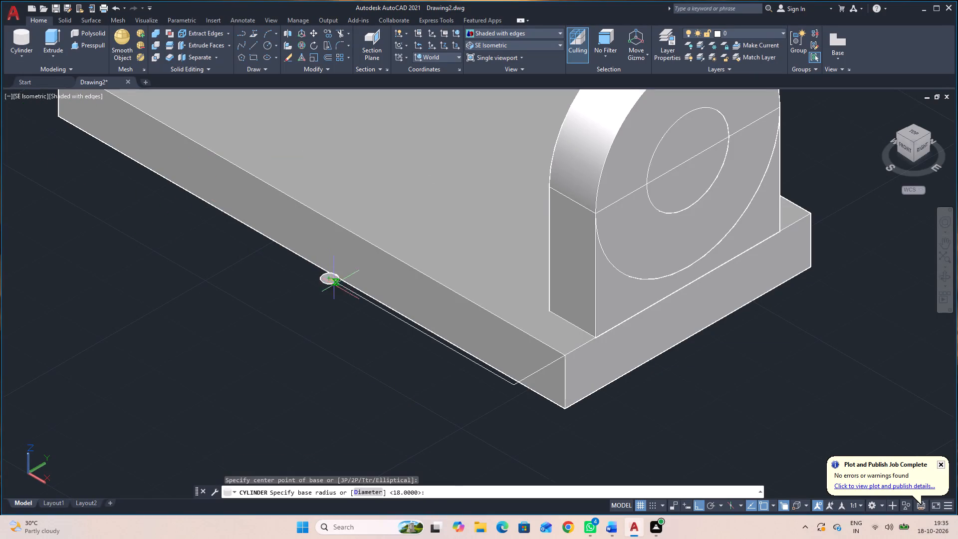
{"action": "type", "text": "18"}
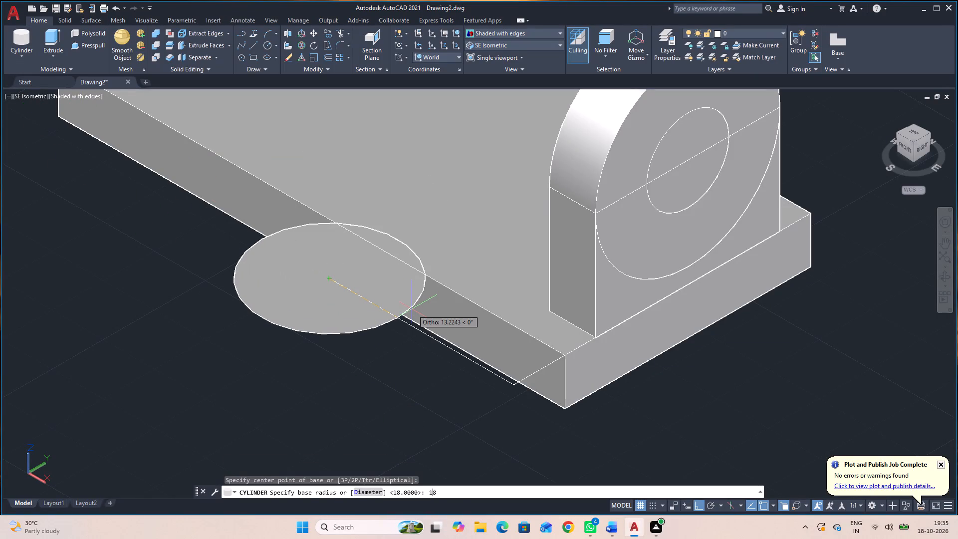
{"action": "key", "text": "Return"}
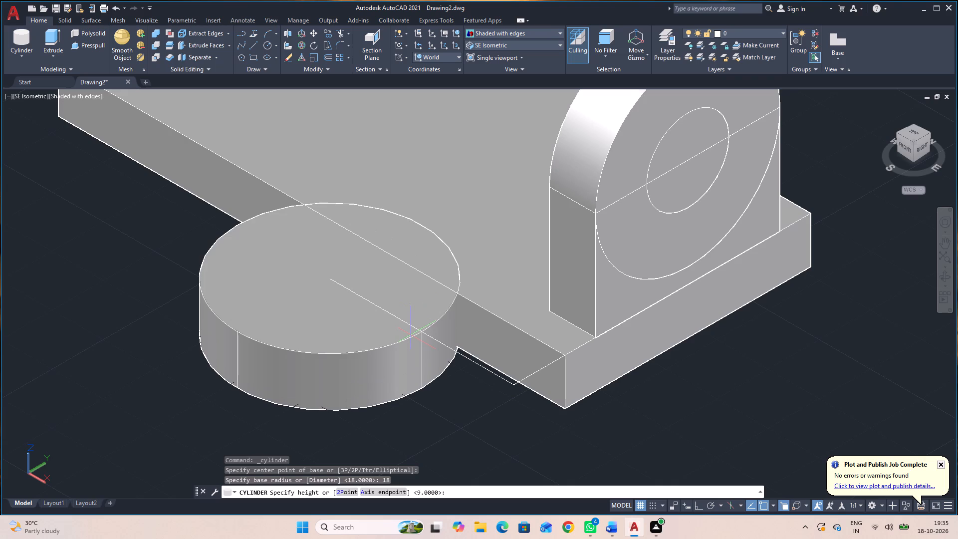
{"action": "key", "text": "minus"}
{"action": "key", "text": "9"}
{"action": "key", "text": "Return"}
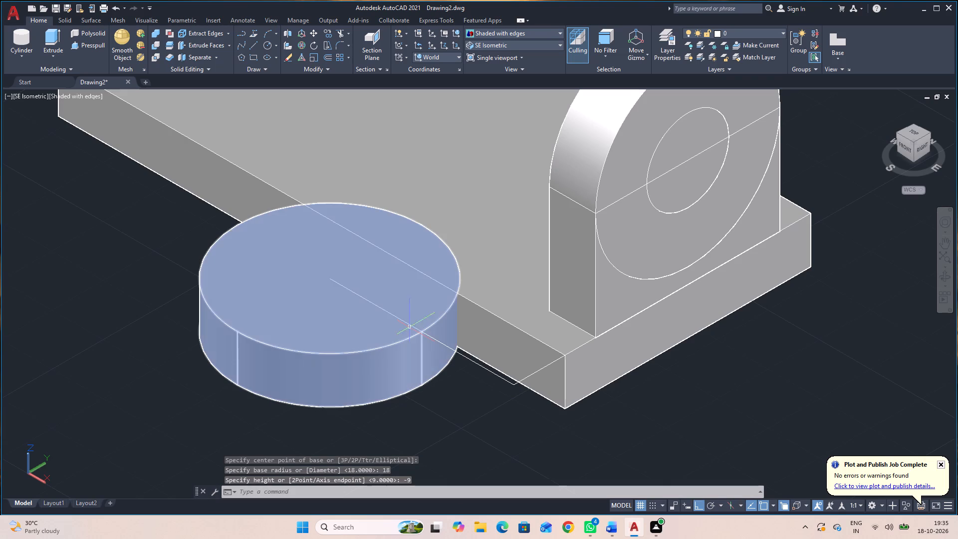
Add a concentric vertical cylinder of radius 8 and height -9 in the side lug.
{"action": "left_click", "coordinate": [25, 37]}
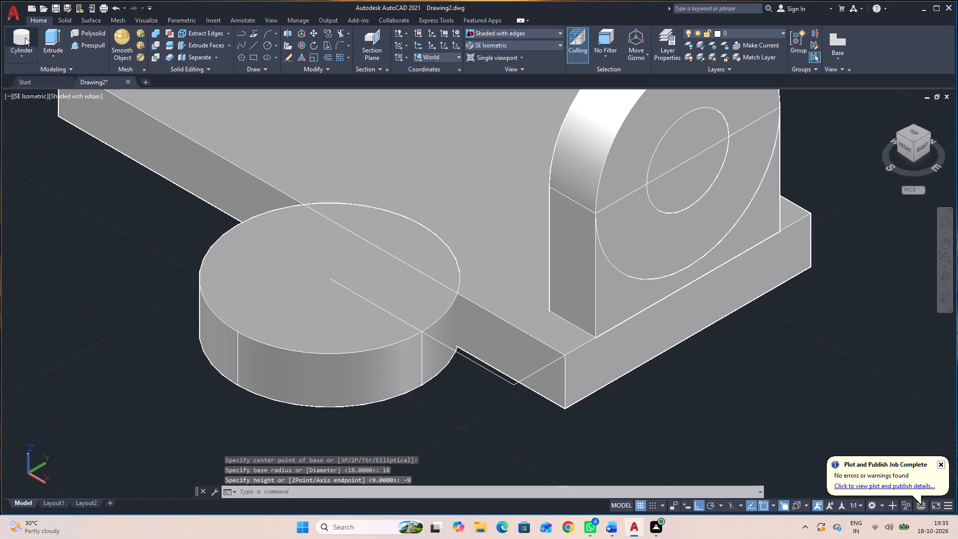
{"action": "left_click", "coordinate": [330, 280]}
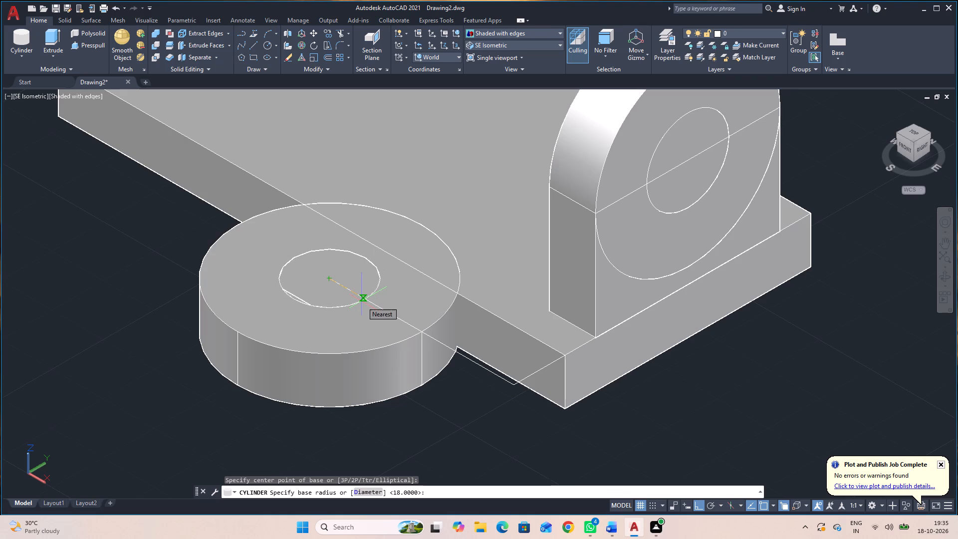
{"action": "key", "text": "8"}
{"action": "key", "text": "Return"}
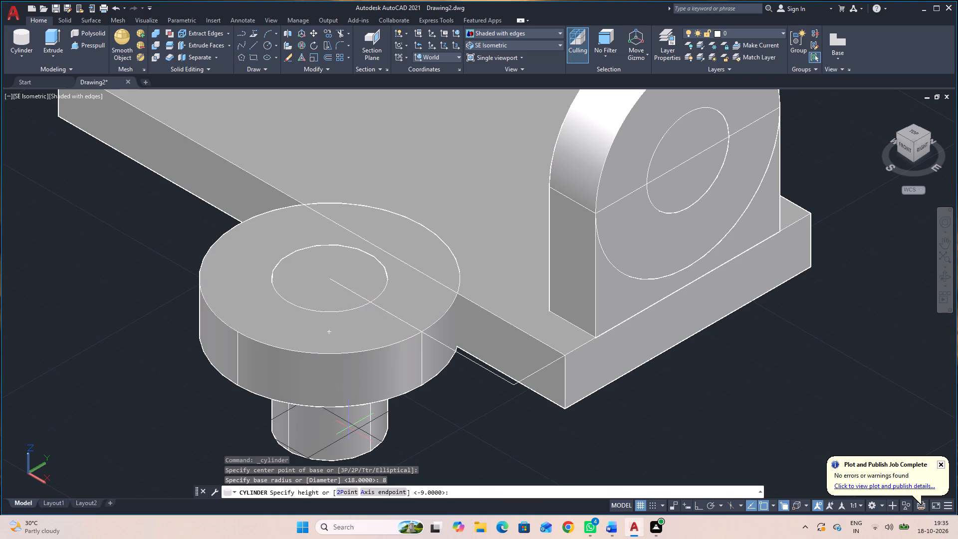
{"action": "key", "text": "minus"}
{"action": "key", "text": "9"}
{"action": "key", "text": "Return"}
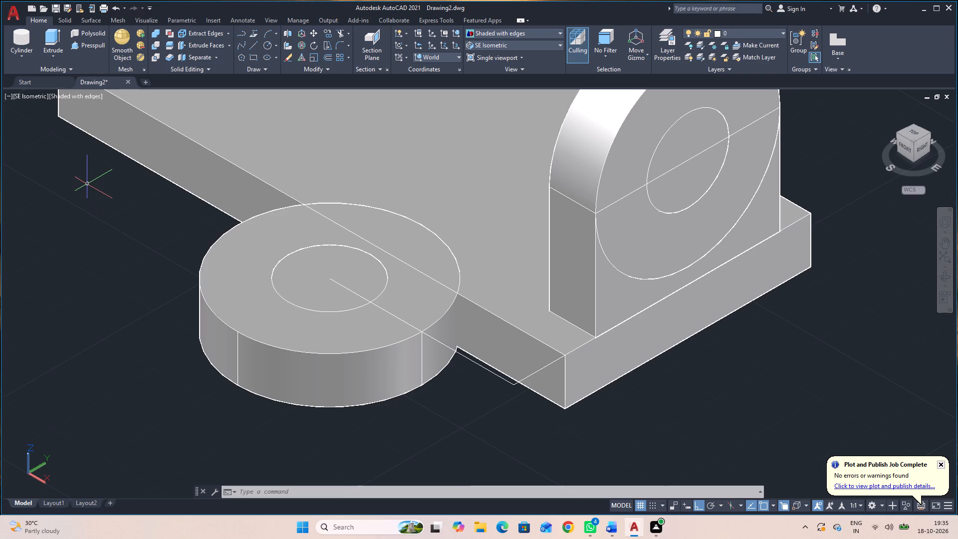
Add a 36 long box starting 18 from the lug cylinder's centre, with its width reaching the plate's long top edge and its depth the bottom edge.
{"action": "left_click", "coordinate": [27, 55]}
{"action": "left_click", "coordinate": [26, 74]}
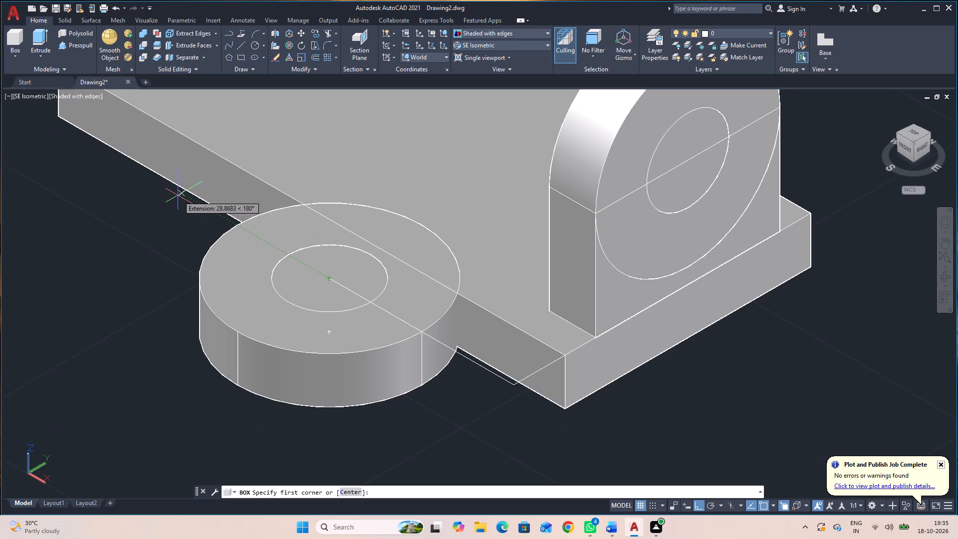
{"action": "type", "text": "18"}
{"action": "key", "text": "Return"}
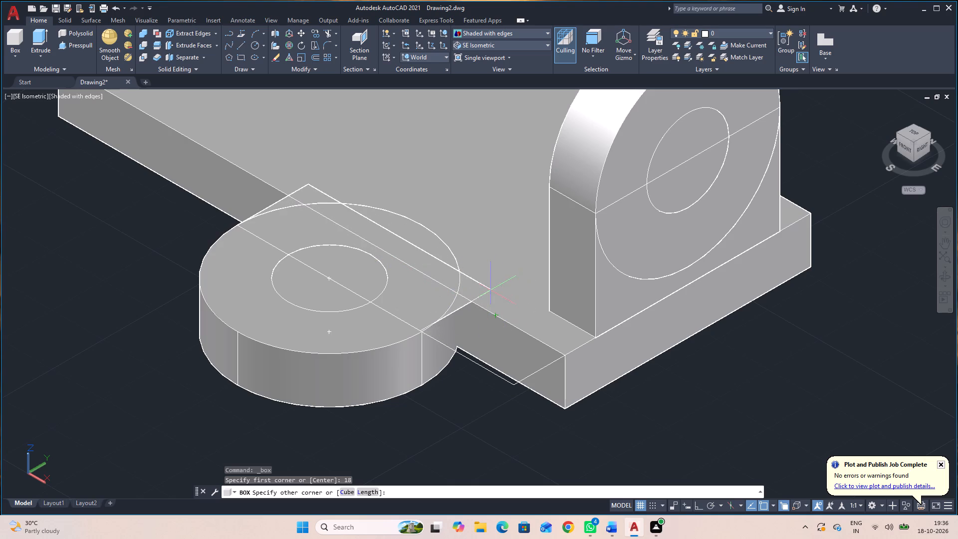
{"action": "type", "text": "L"}
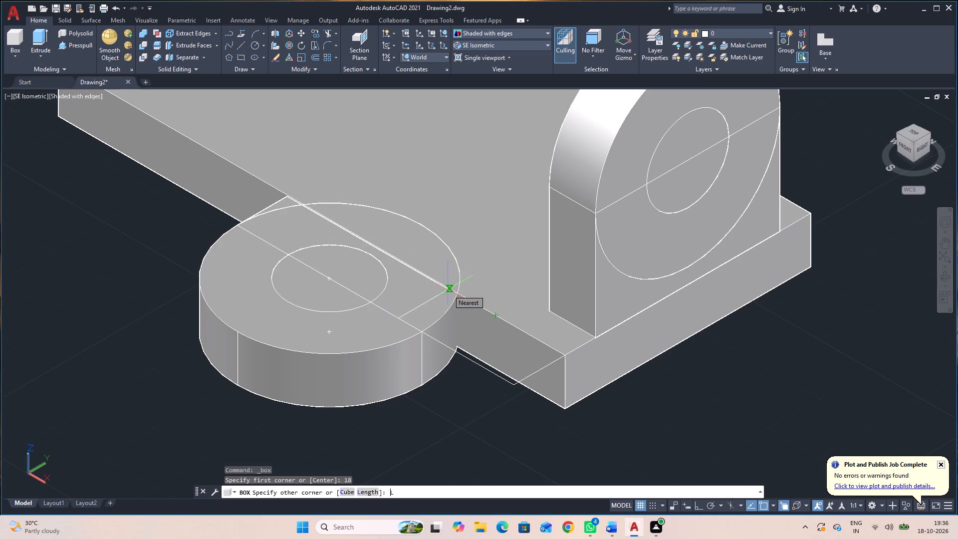
{"action": "key", "text": "space"}
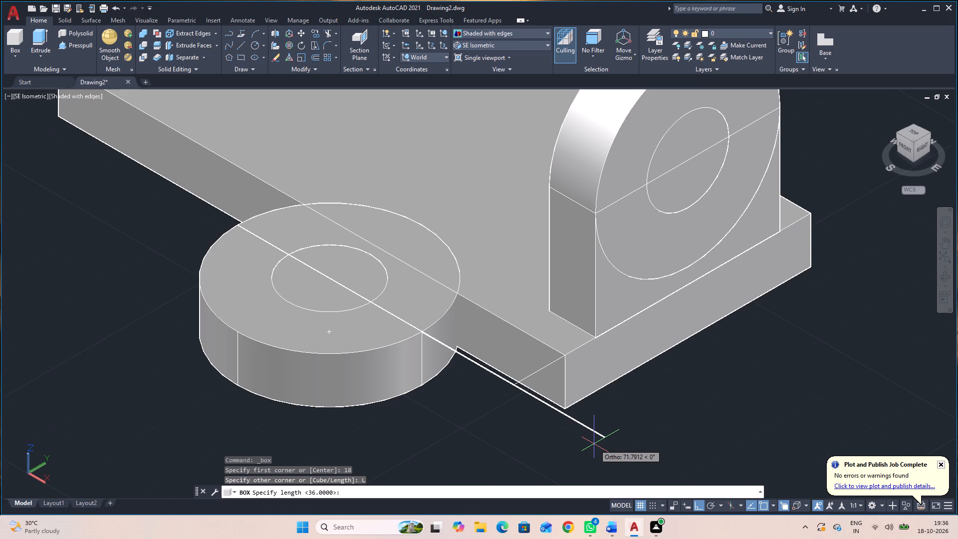
{"action": "type", "text": "36"}
{"action": "key", "text": "Return"}
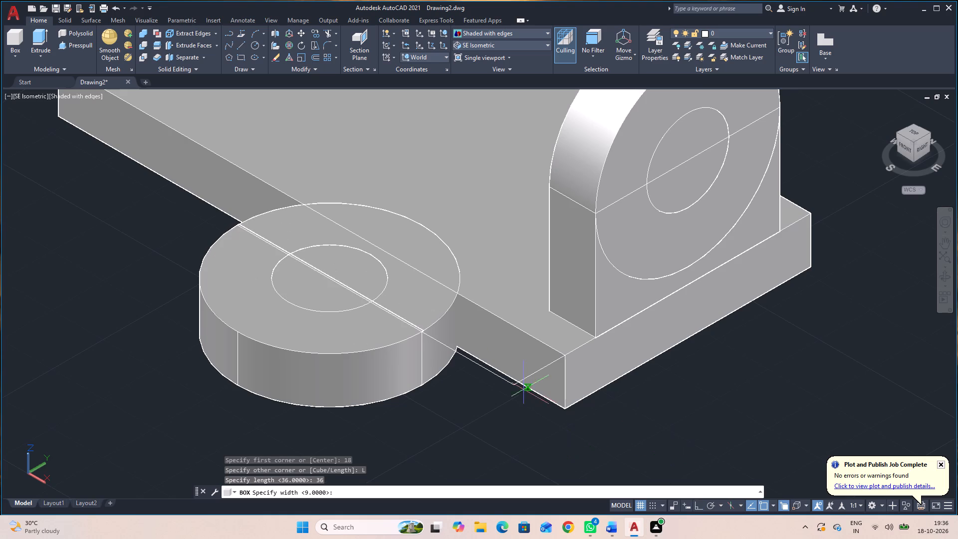
{"action": "left_click", "coordinate": [474, 302]}
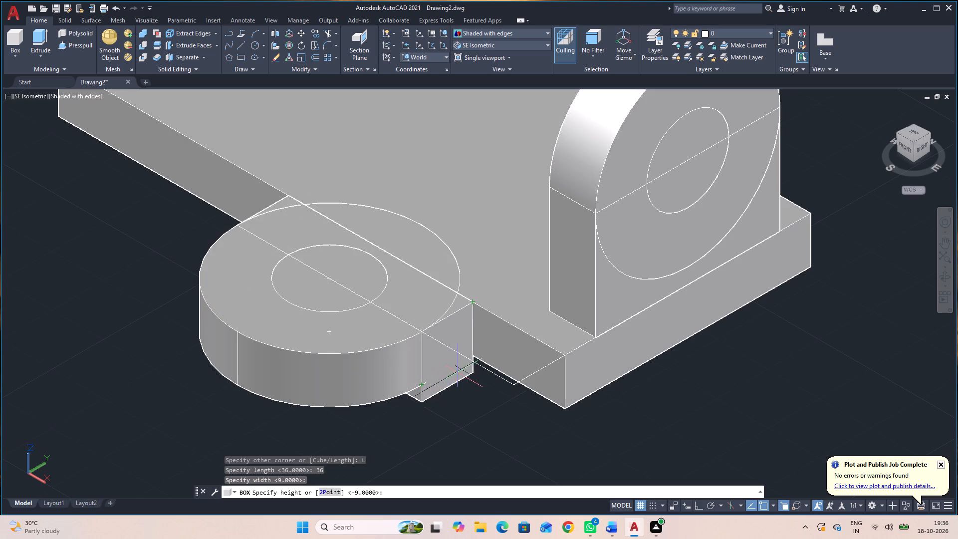
{"action": "left_click", "coordinate": [474, 357]}
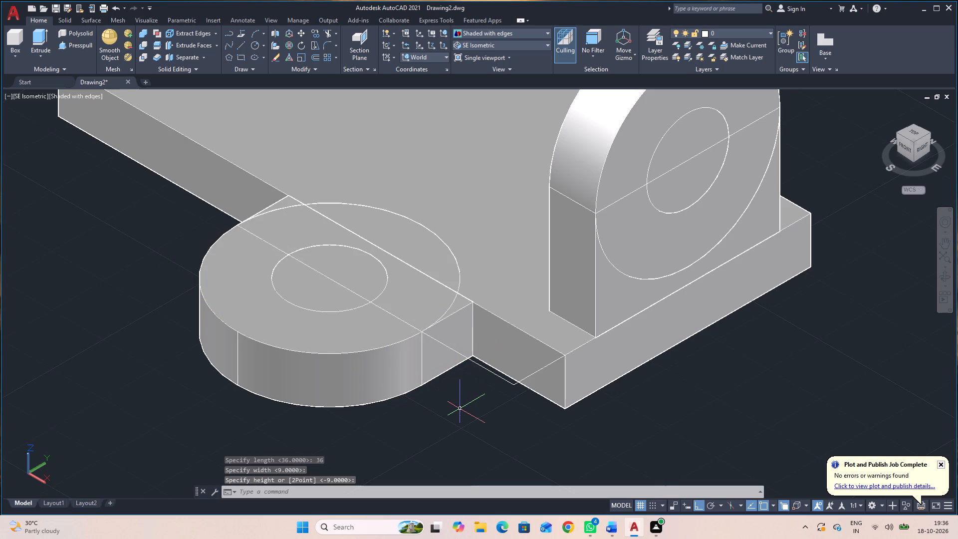
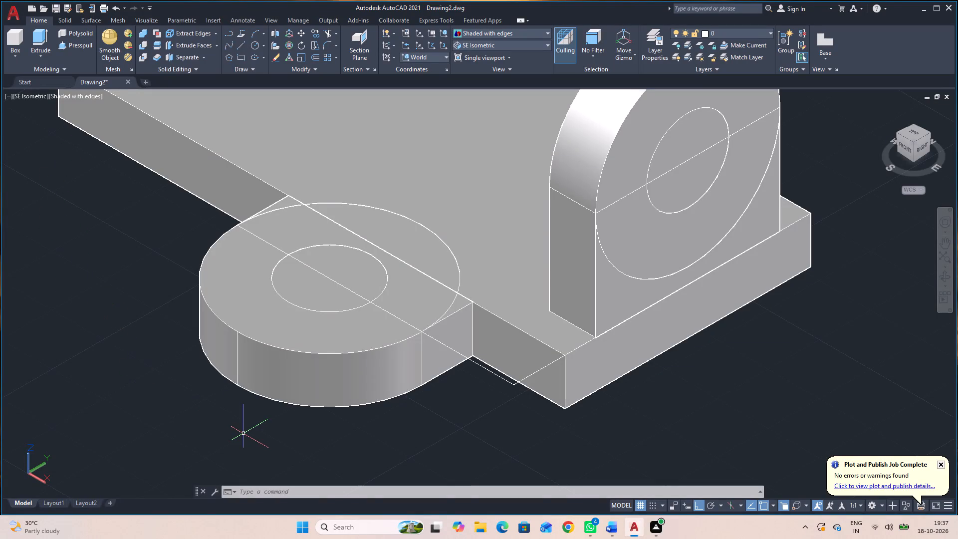
Draw a line from the upright's bottom corner along its base line, turning square to meet the plate's long edge at the lug corner.
{"action": "type", "text": "L"}
{"action": "key", "text": "space"}
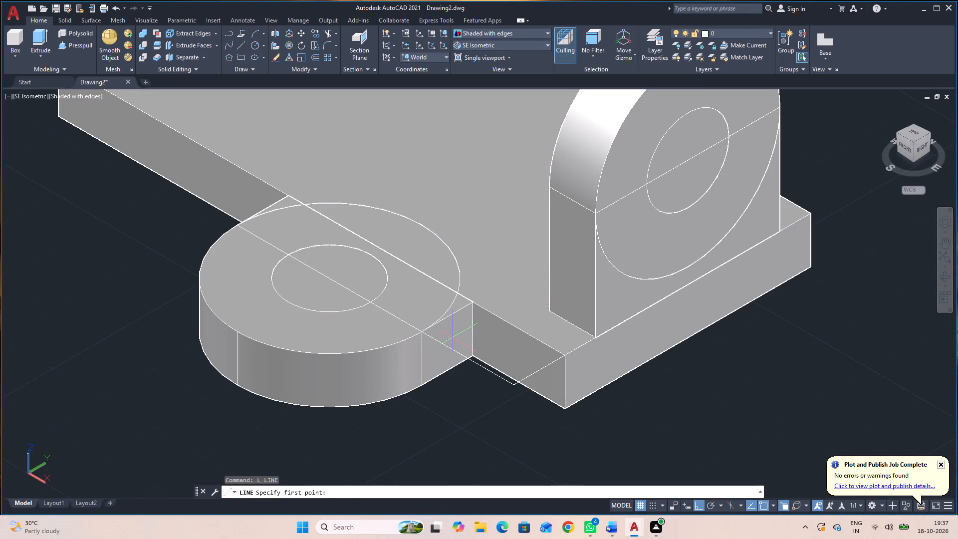
{"action": "left_click", "coordinate": [553, 310]}
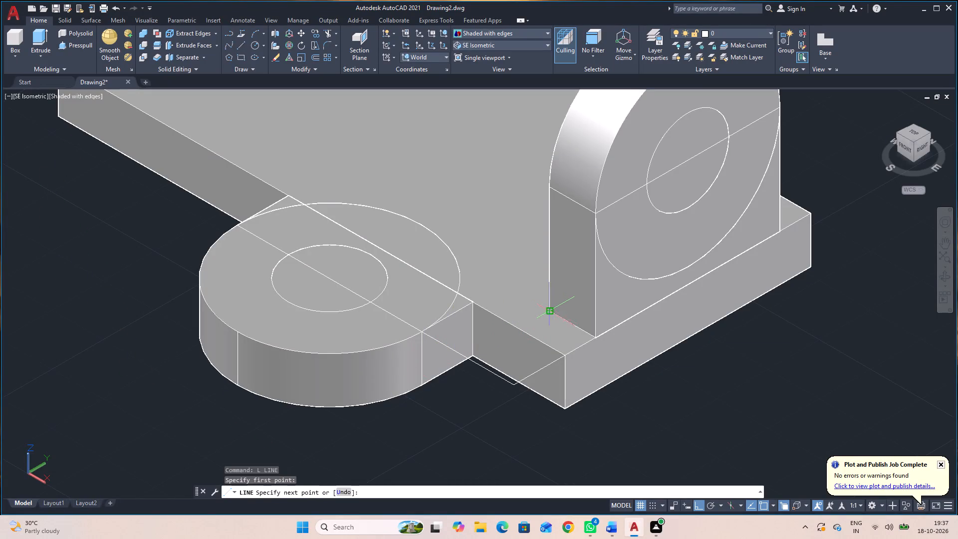
{"action": "left_click", "coordinate": [495, 290]}
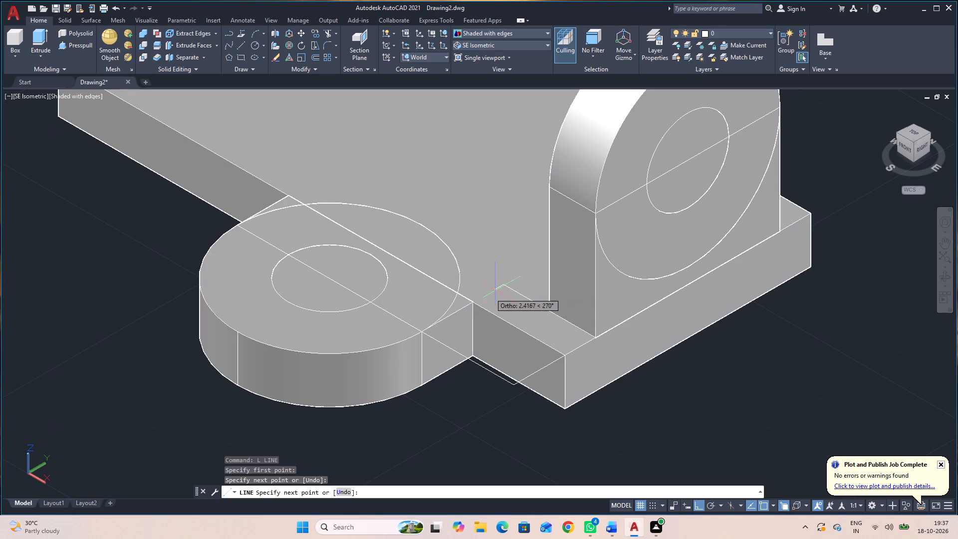
{"action": "left_click", "coordinate": [478, 300]}
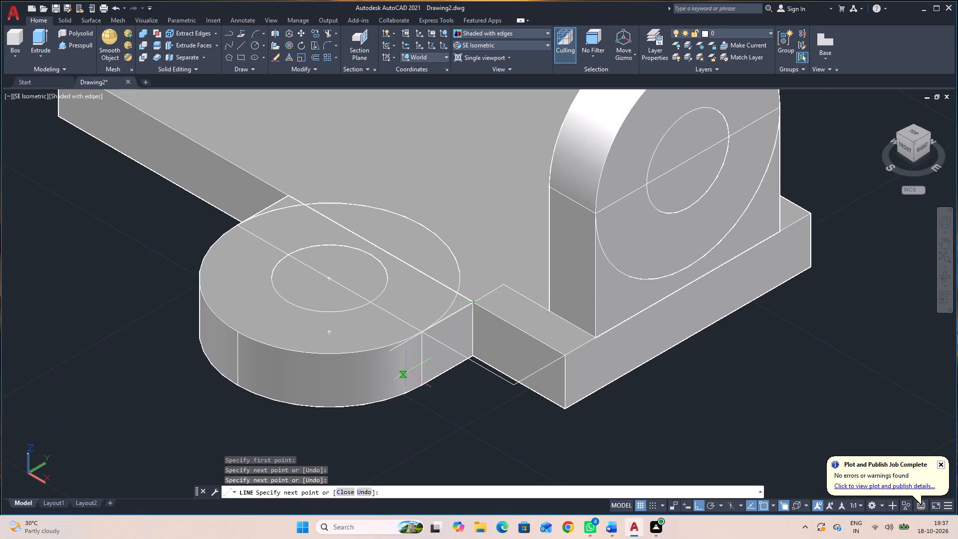
{"action": "key", "text": "Escape"}
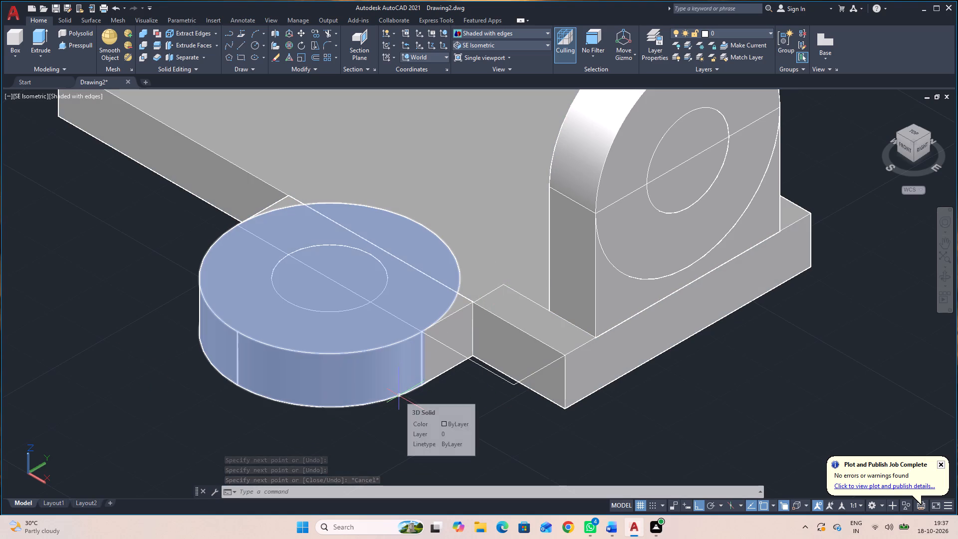
Draw a straight line from the bend of those lines across the lug's side, ending beyond the lug's outer edge.
{"action": "type", "text": "L"}
{"action": "key", "text": "space"}
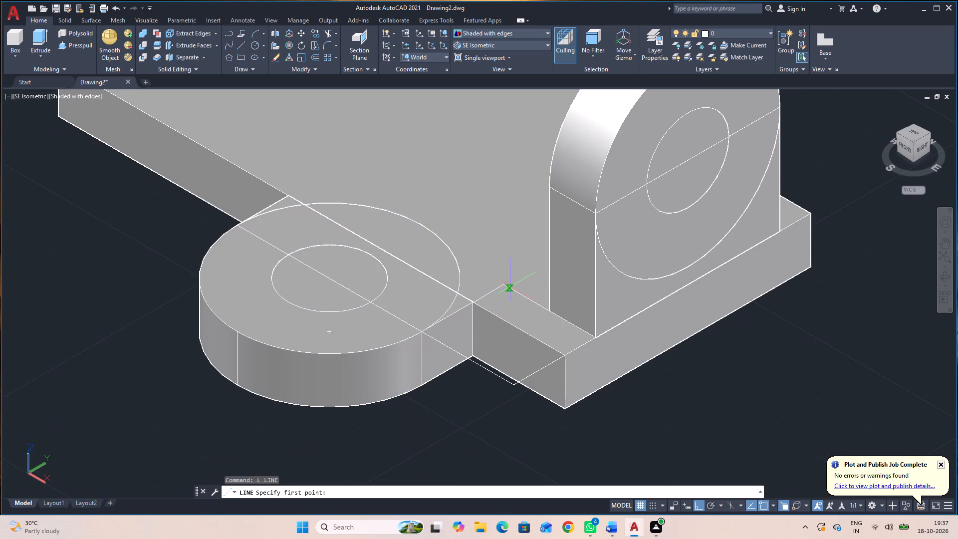
{"action": "left_click", "coordinate": [507, 286]}
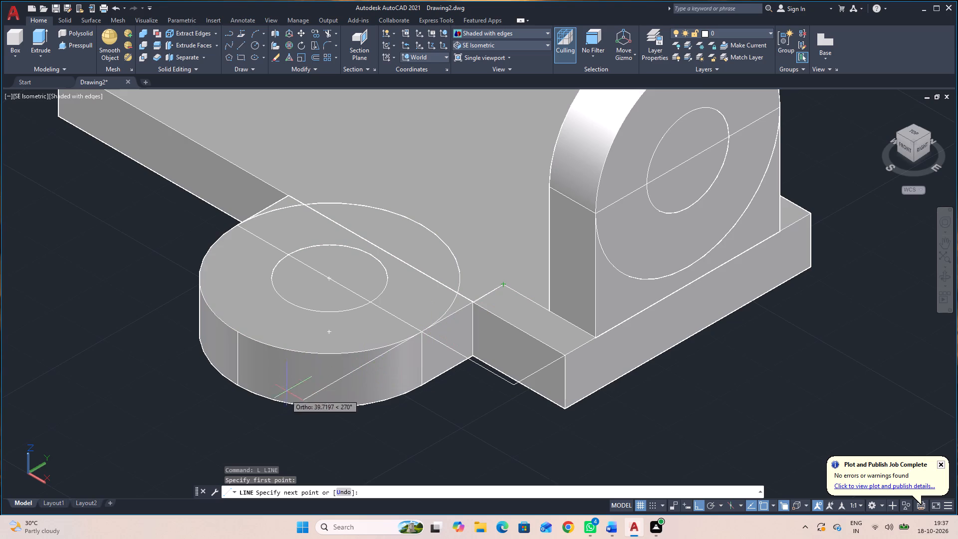
{"action": "left_click", "coordinate": [266, 420]}
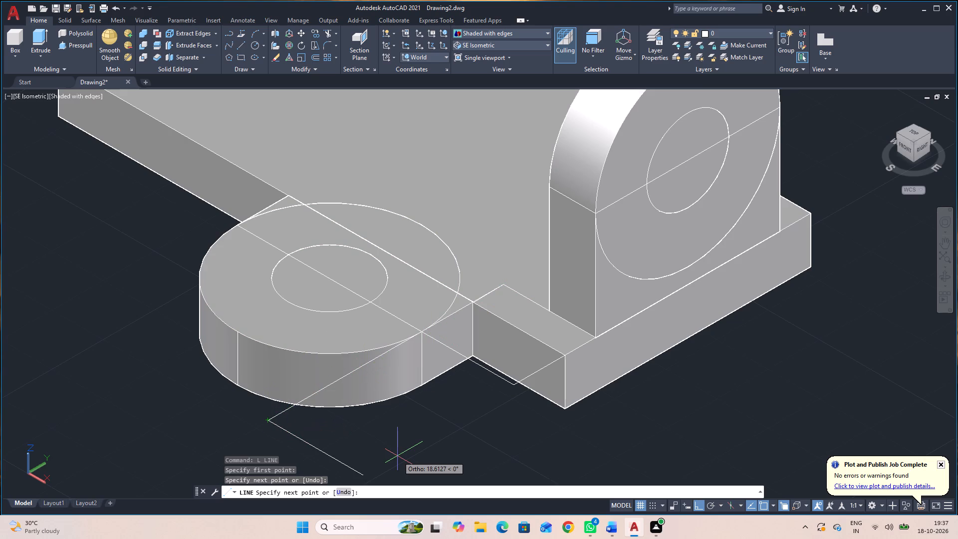
{"action": "key", "text": "Escape"}
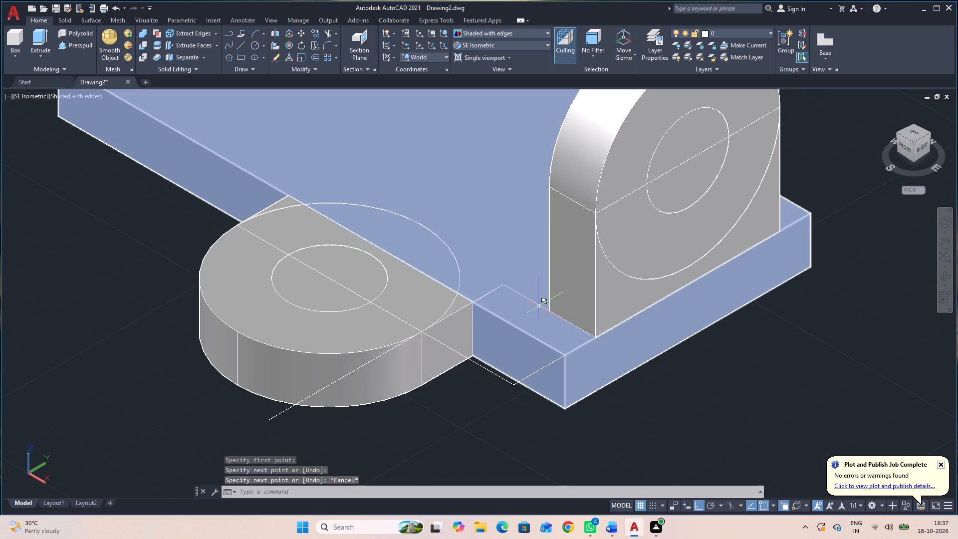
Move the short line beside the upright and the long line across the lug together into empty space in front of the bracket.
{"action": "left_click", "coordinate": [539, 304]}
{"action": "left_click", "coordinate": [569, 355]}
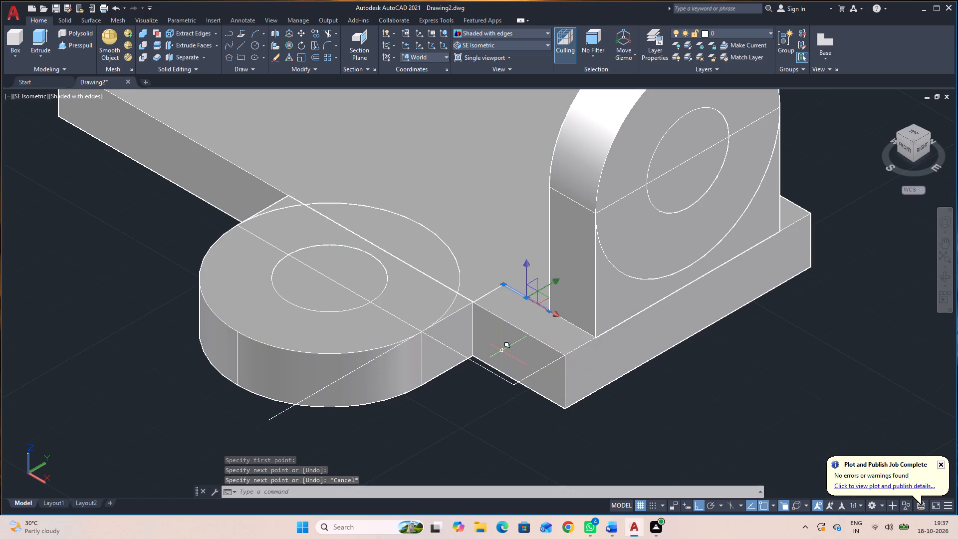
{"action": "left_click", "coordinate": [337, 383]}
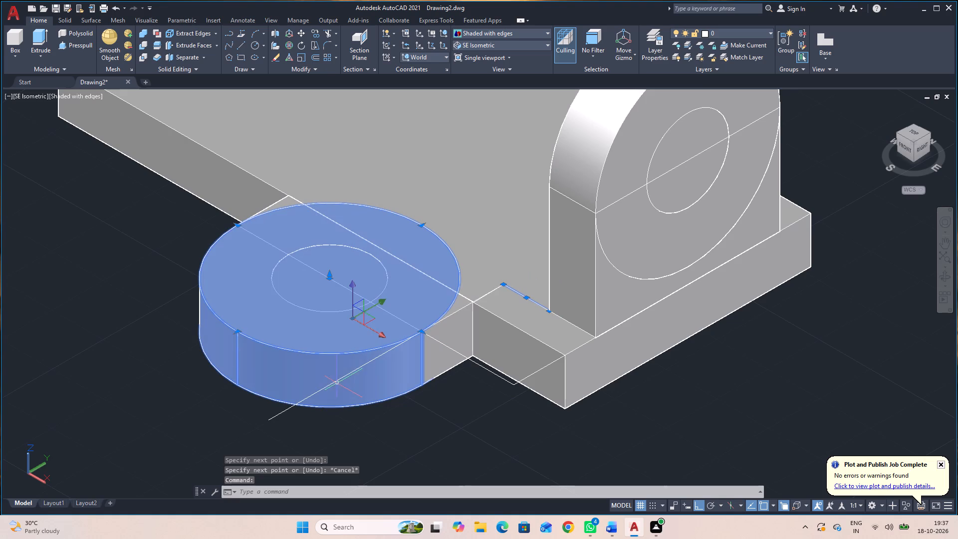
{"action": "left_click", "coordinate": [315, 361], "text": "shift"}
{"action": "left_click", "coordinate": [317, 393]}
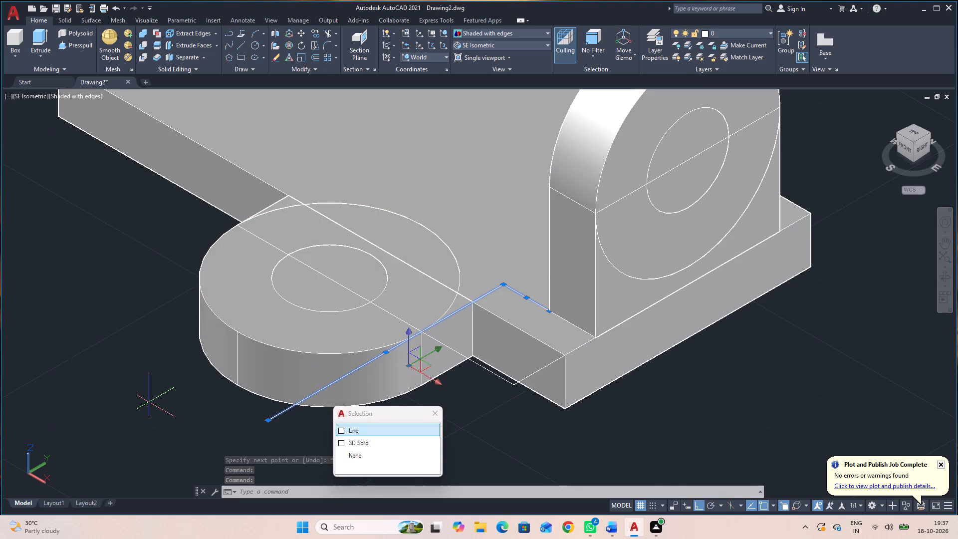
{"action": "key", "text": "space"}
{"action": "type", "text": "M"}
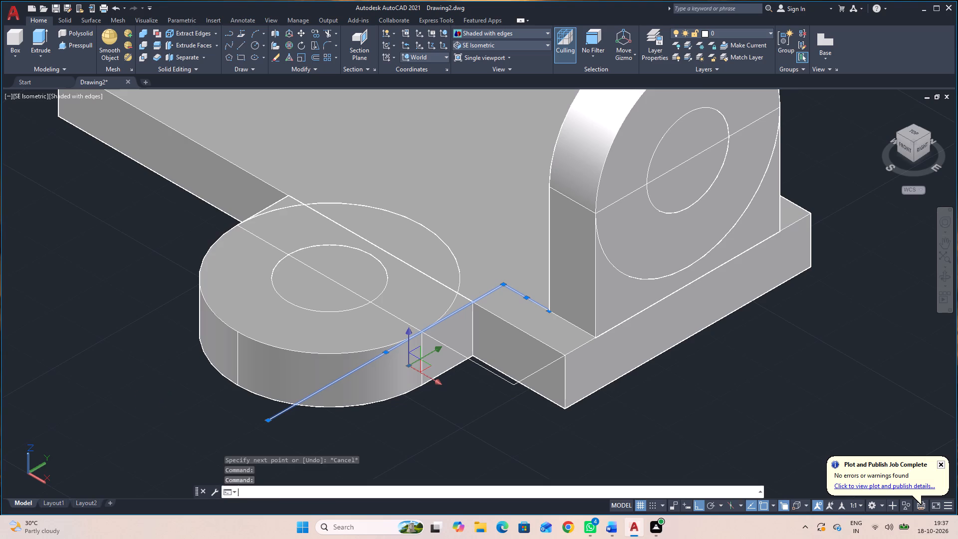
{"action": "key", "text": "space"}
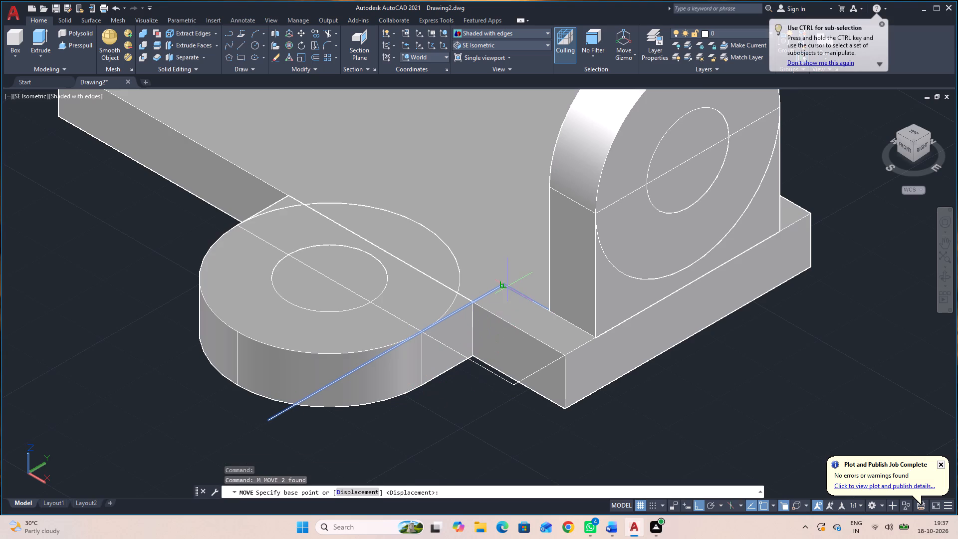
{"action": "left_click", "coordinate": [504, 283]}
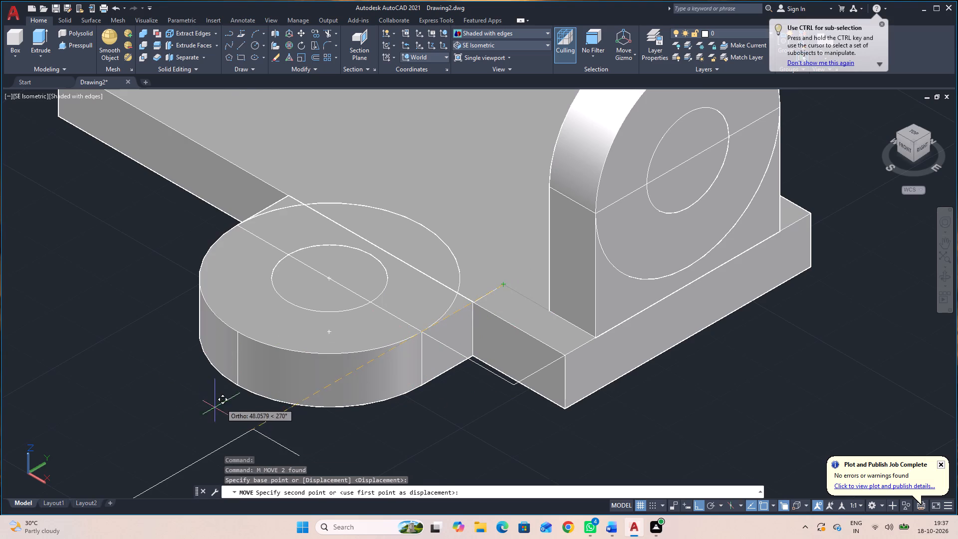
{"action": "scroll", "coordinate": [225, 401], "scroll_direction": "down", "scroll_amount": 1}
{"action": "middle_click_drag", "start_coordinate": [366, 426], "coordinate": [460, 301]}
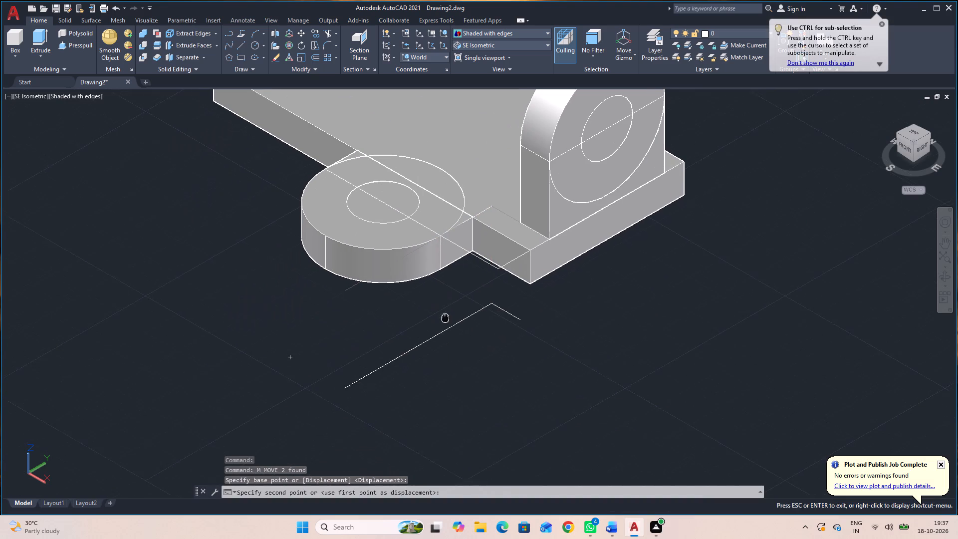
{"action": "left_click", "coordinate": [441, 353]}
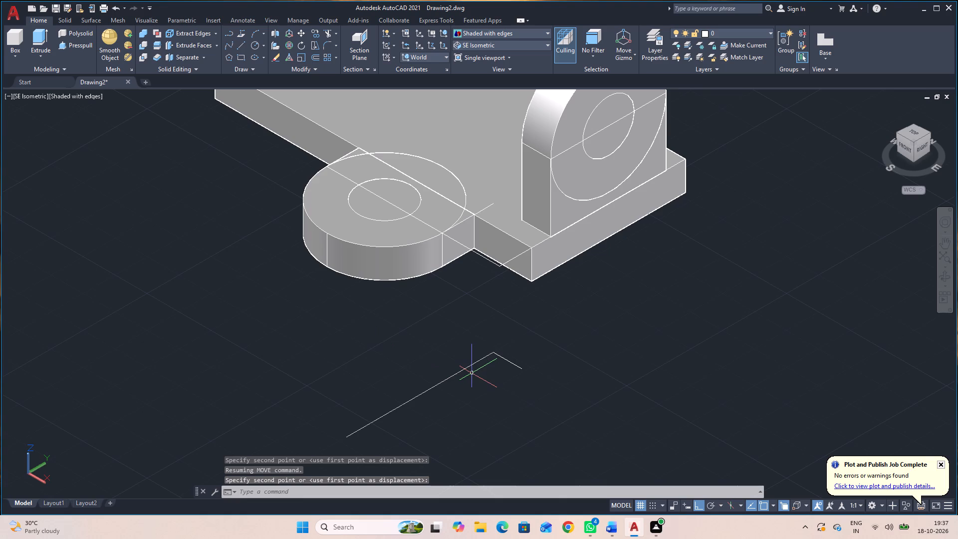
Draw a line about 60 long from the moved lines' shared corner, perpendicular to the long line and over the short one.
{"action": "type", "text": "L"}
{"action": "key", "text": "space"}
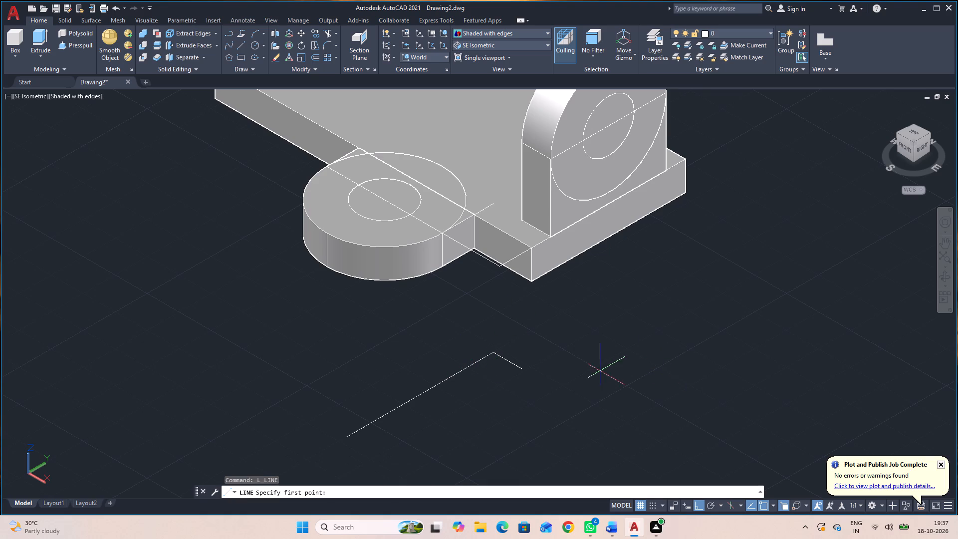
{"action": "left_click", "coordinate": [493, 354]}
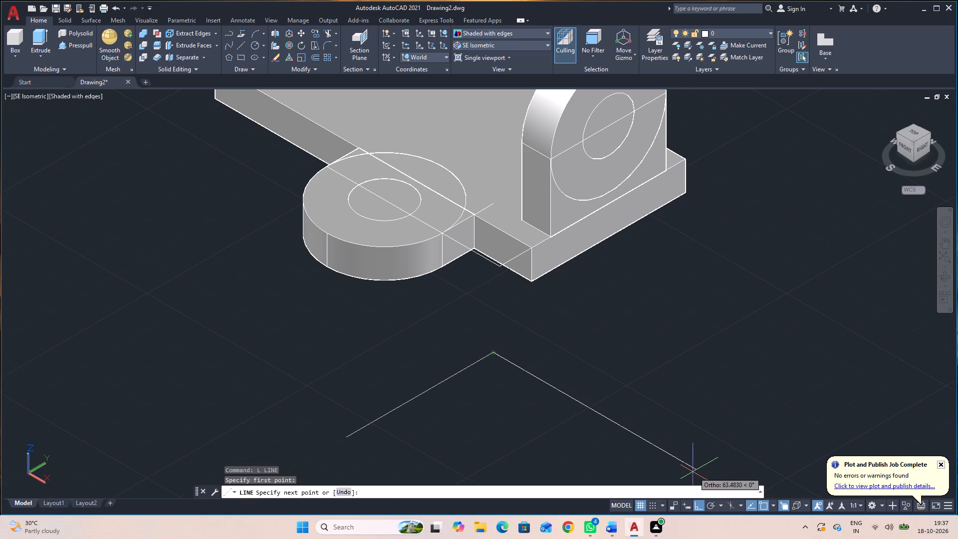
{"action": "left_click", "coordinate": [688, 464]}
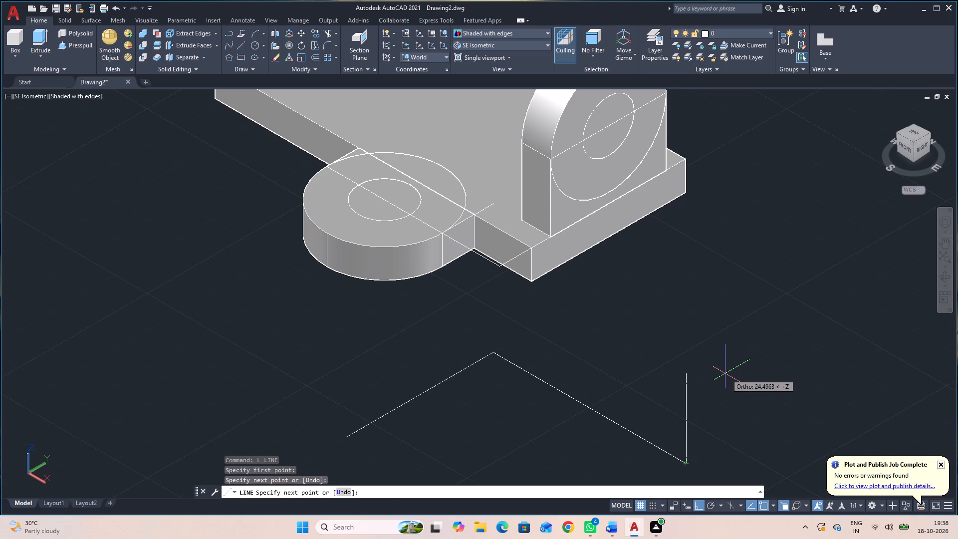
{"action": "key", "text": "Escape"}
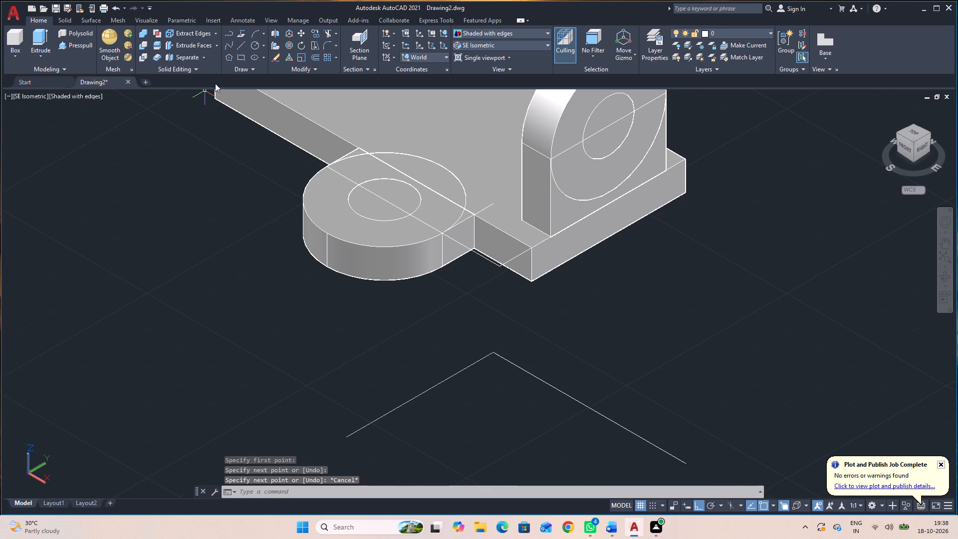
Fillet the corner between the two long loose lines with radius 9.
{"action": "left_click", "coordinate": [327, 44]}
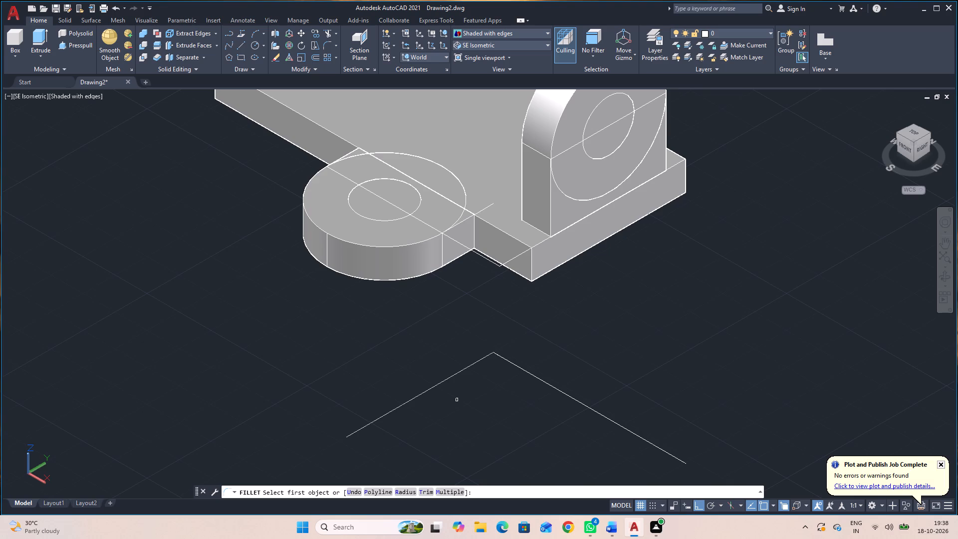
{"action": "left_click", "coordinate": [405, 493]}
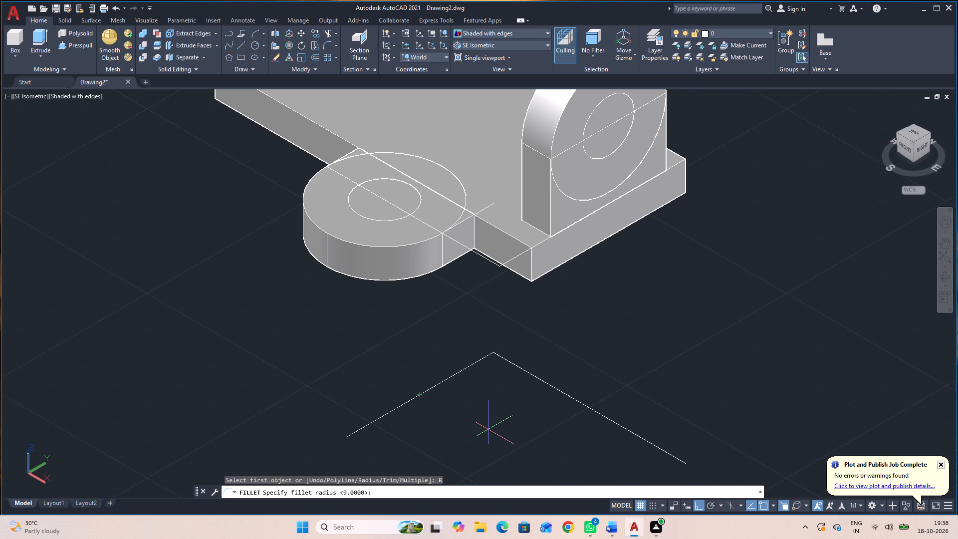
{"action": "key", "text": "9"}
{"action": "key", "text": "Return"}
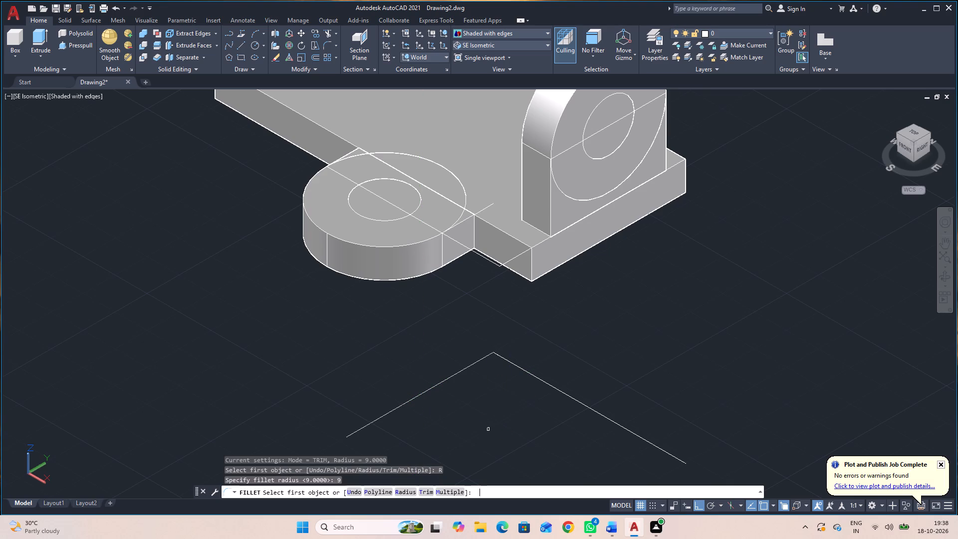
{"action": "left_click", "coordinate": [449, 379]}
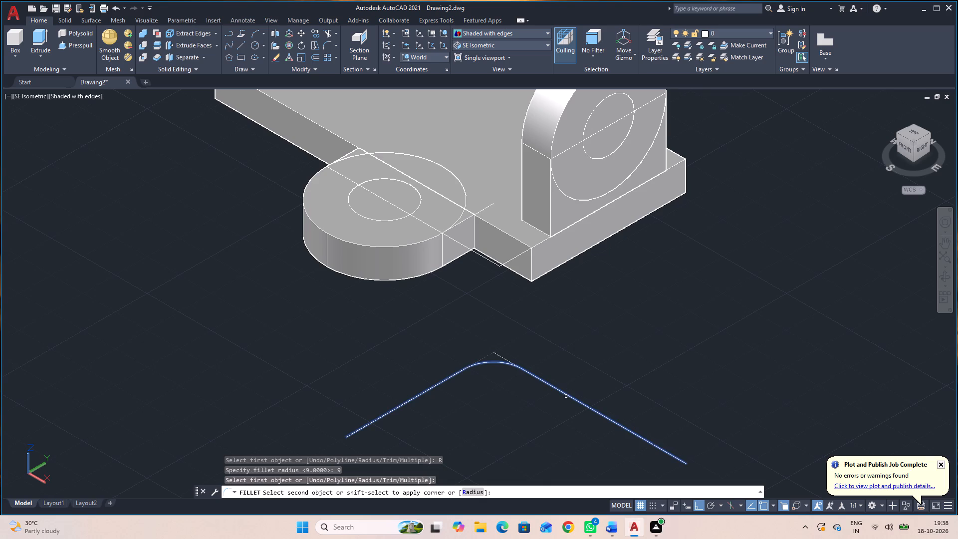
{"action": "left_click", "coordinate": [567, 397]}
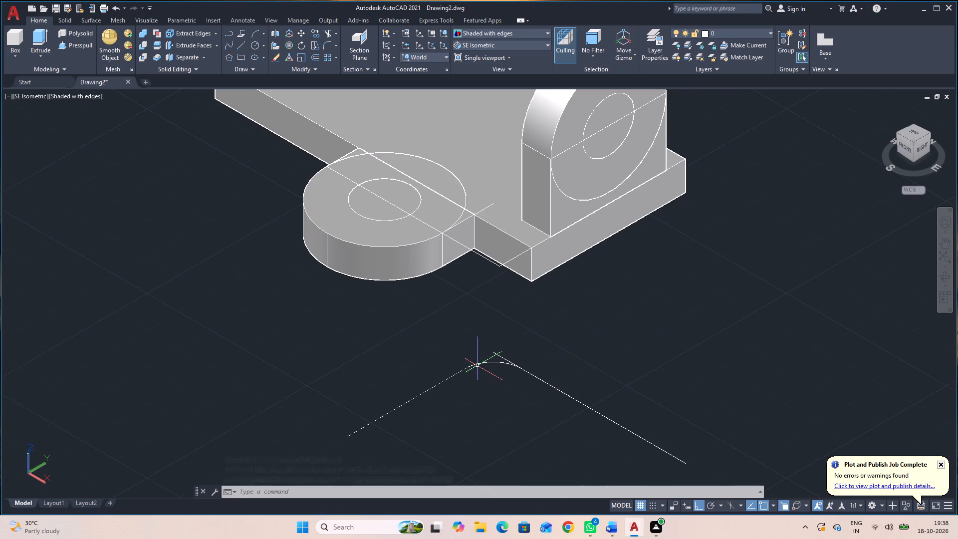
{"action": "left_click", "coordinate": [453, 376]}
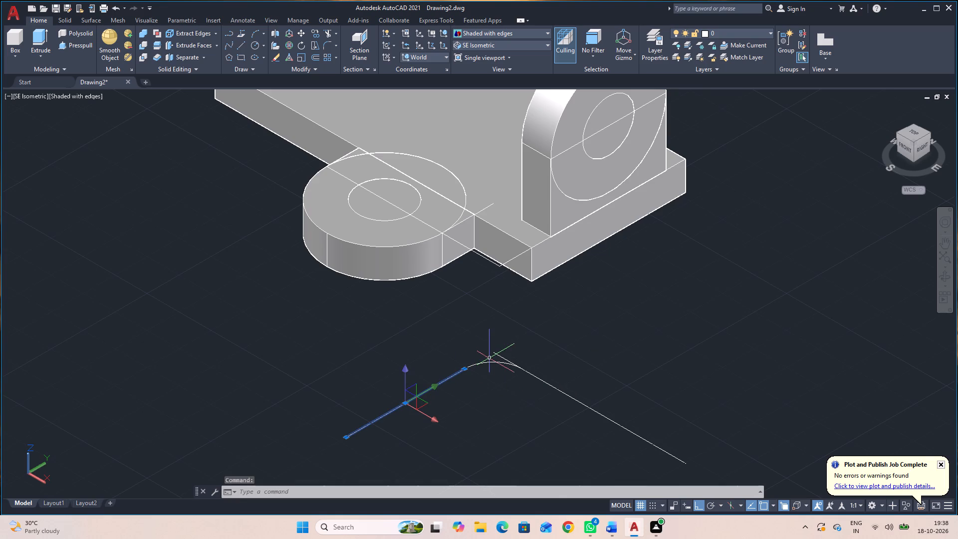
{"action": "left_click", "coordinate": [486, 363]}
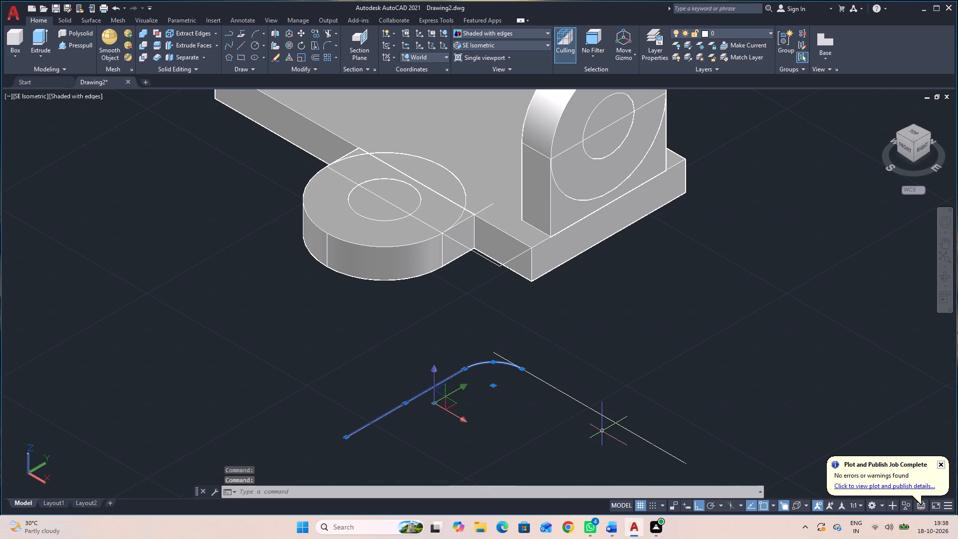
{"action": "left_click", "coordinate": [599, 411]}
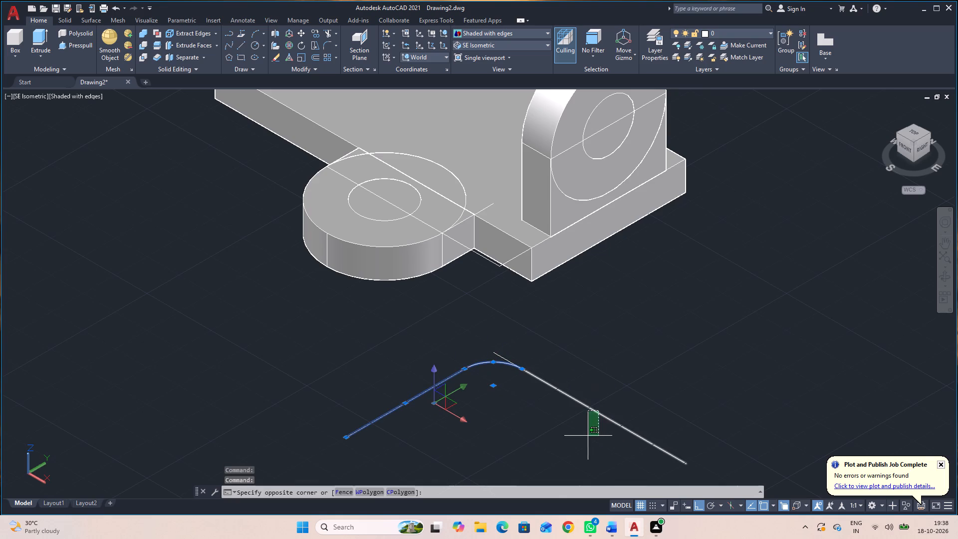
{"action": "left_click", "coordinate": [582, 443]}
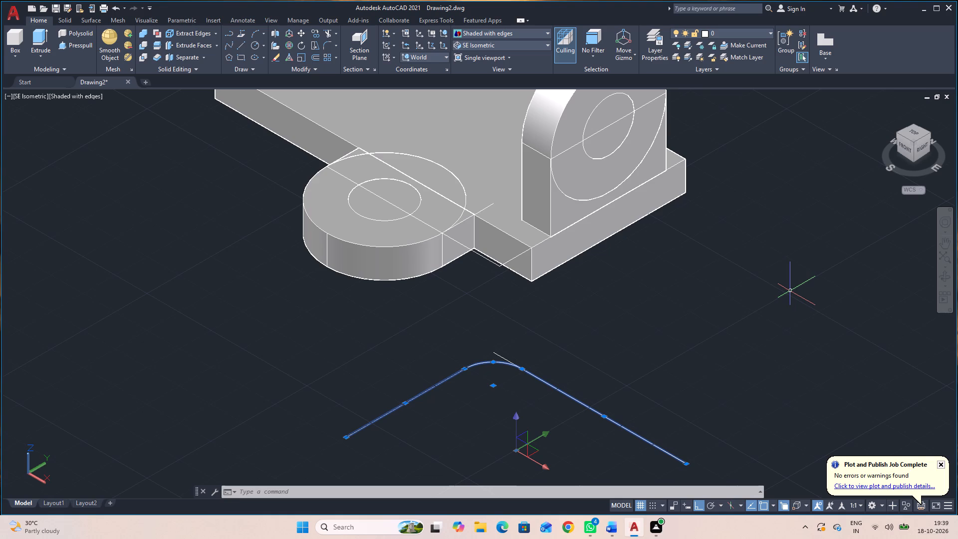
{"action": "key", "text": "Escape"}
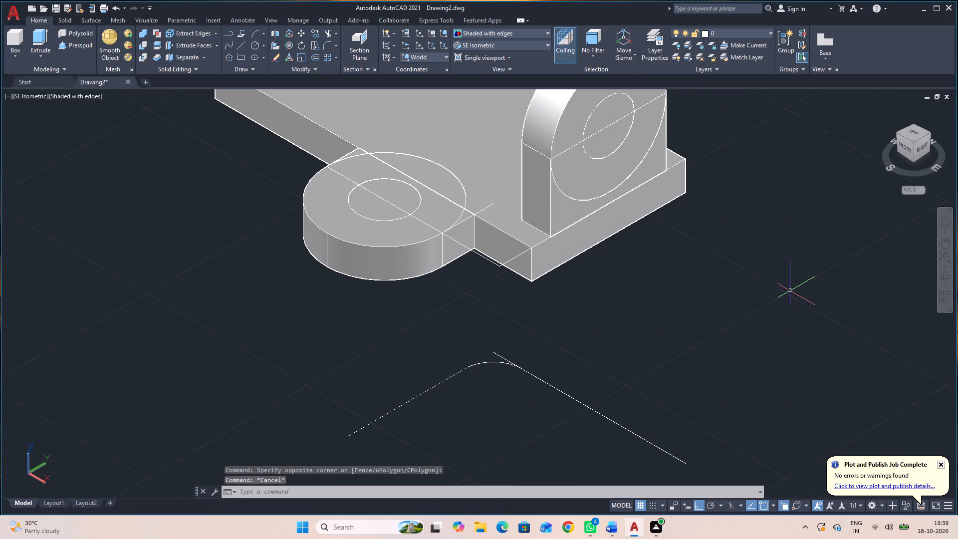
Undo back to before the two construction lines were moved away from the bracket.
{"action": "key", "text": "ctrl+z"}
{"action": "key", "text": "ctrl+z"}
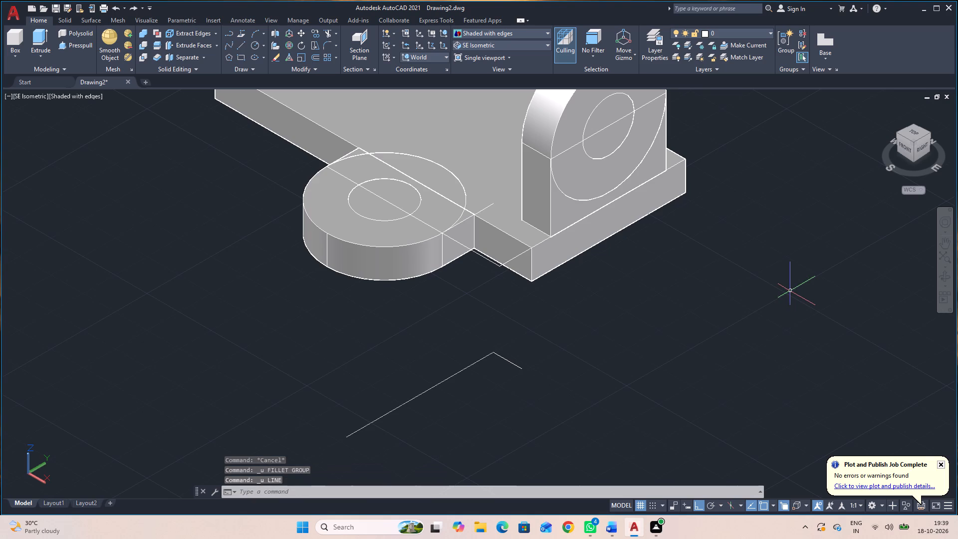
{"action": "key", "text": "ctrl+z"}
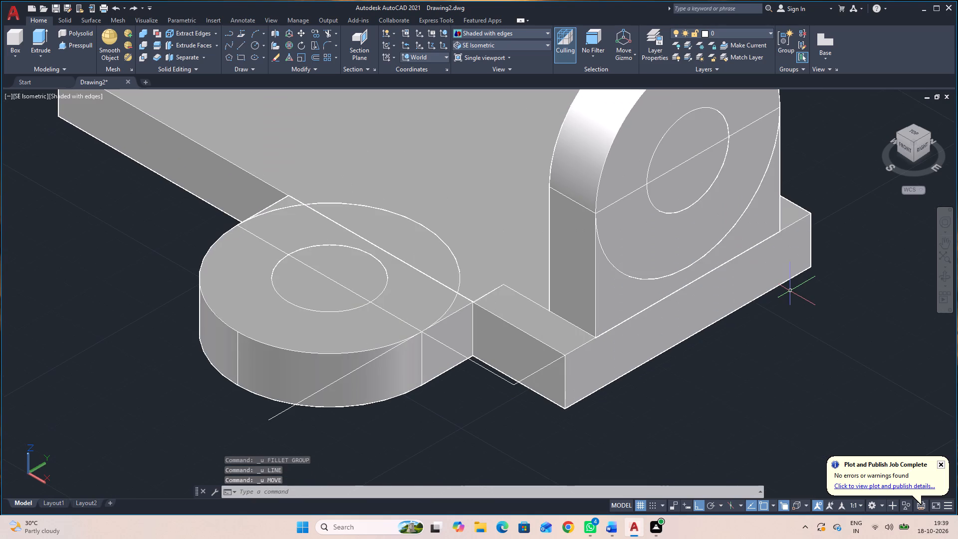
Delete the two short lines on the plate's top face between the side lug and the upright.
{"action": "left_click", "coordinate": [530, 300]}
{"action": "left_click", "coordinate": [581, 351]}
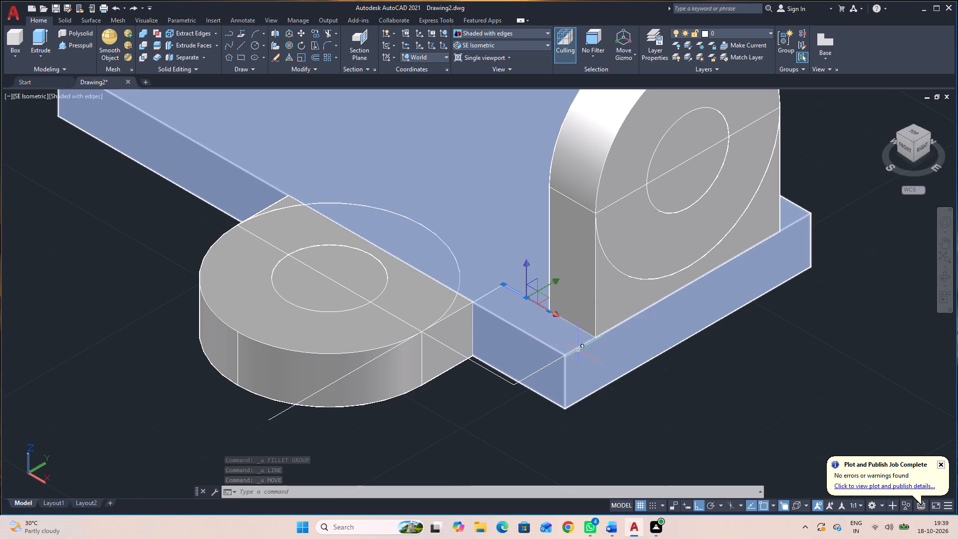
{"action": "left_click", "coordinate": [487, 294]}
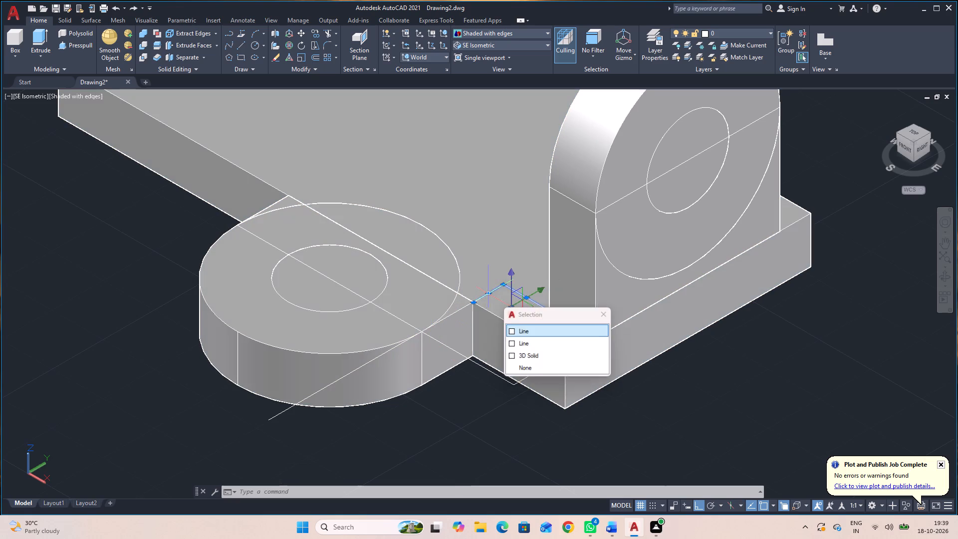
{"action": "left_click", "coordinate": [524, 330]}
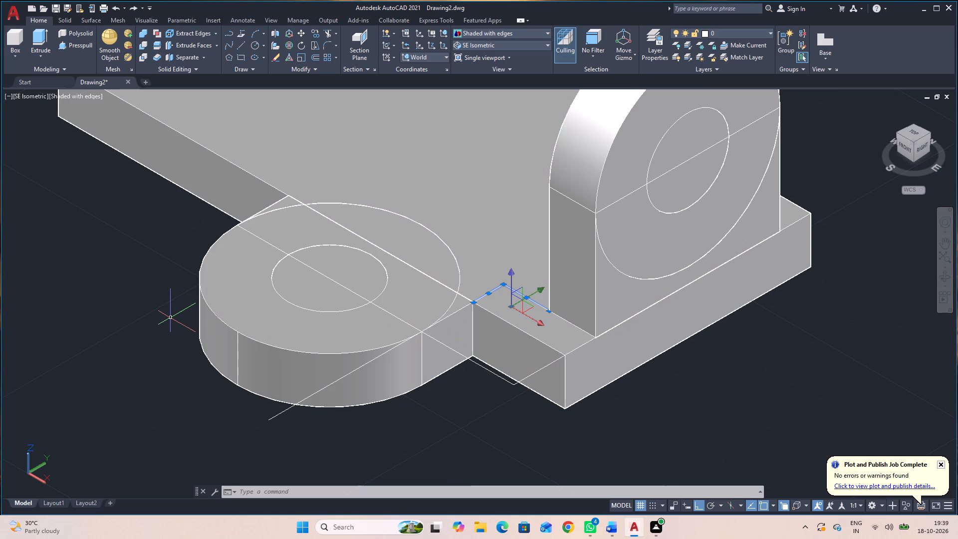
{"action": "key", "text": "Delete"}
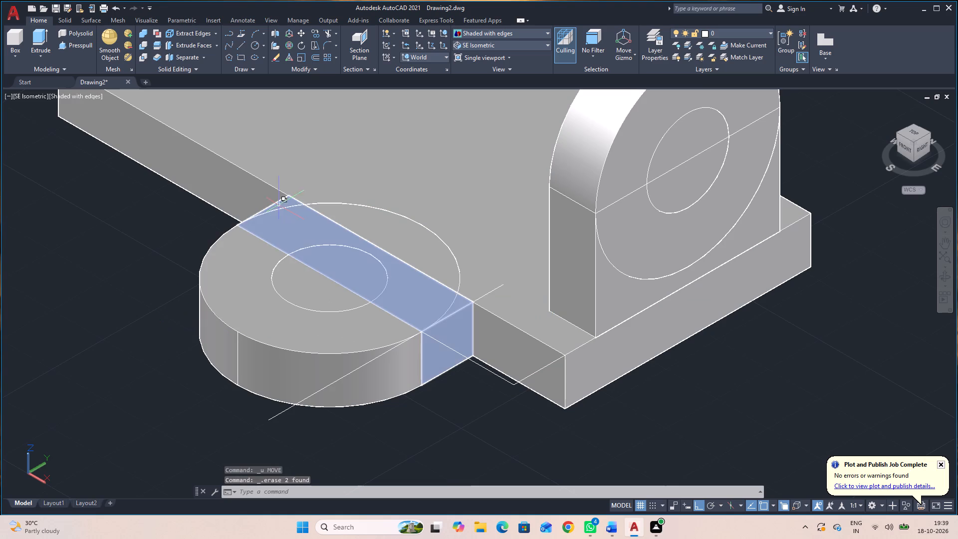
Draw a line from the long line's end on the plate to the upright's near bottom corner.
{"action": "type", "text": "L"}
{"action": "key", "text": "space"}
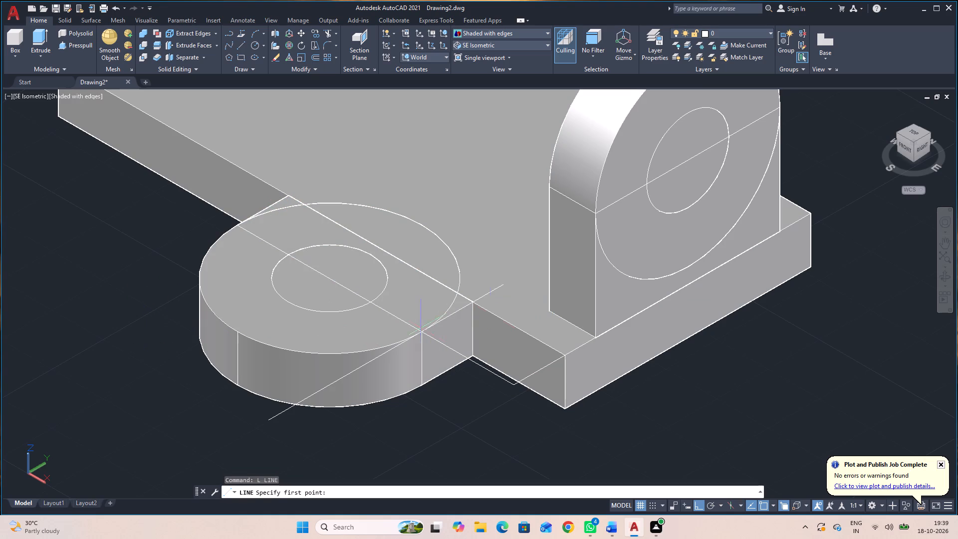
{"action": "left_click", "coordinate": [503, 283]}
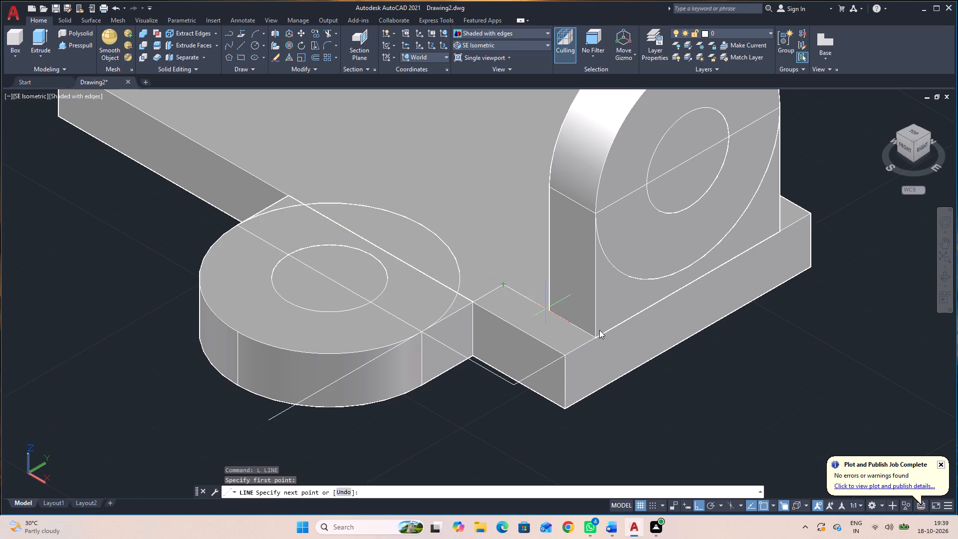
{"action": "left_click", "coordinate": [595, 342]}
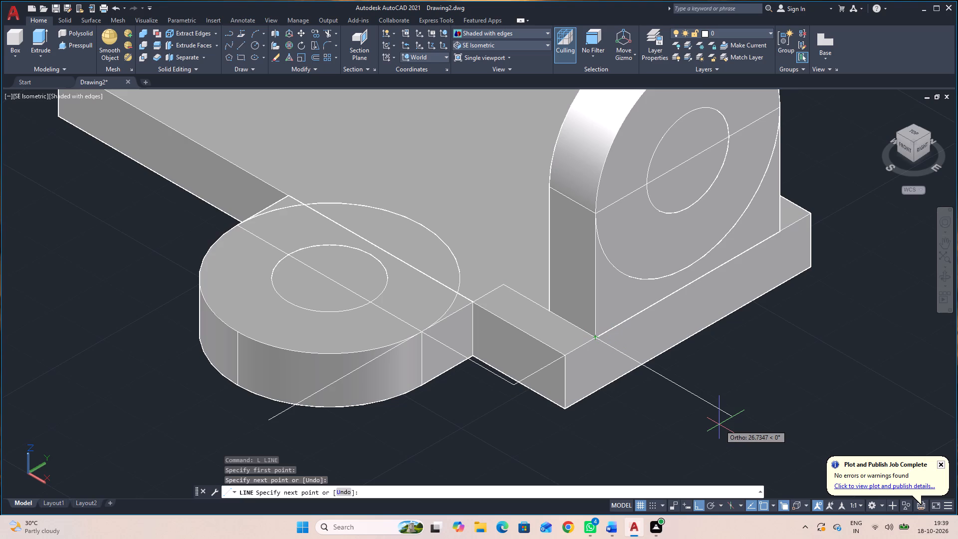
{"action": "key", "text": "Escape"}
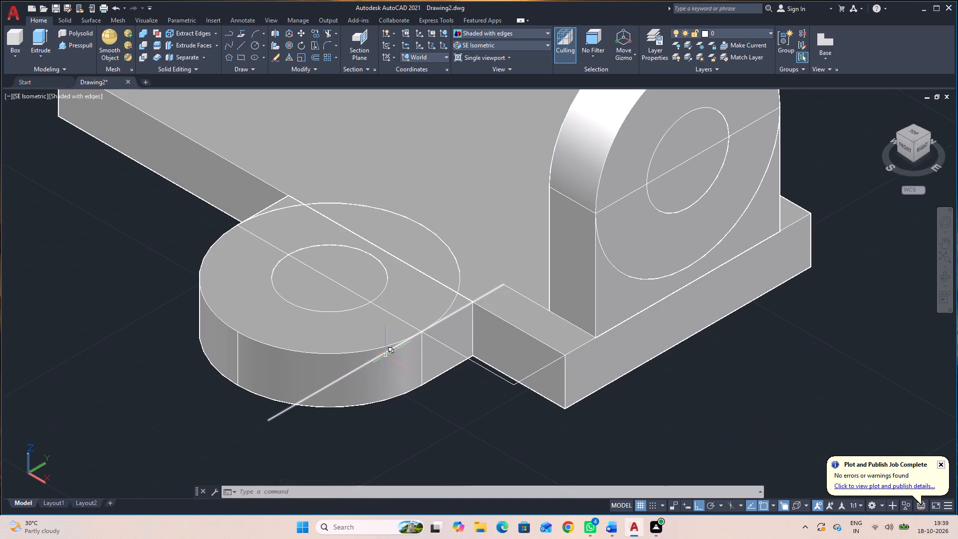
Move the long line across the lug and the new line together from the upright's corner into empty space in front of the bracket.
{"action": "left_click", "coordinate": [481, 299]}
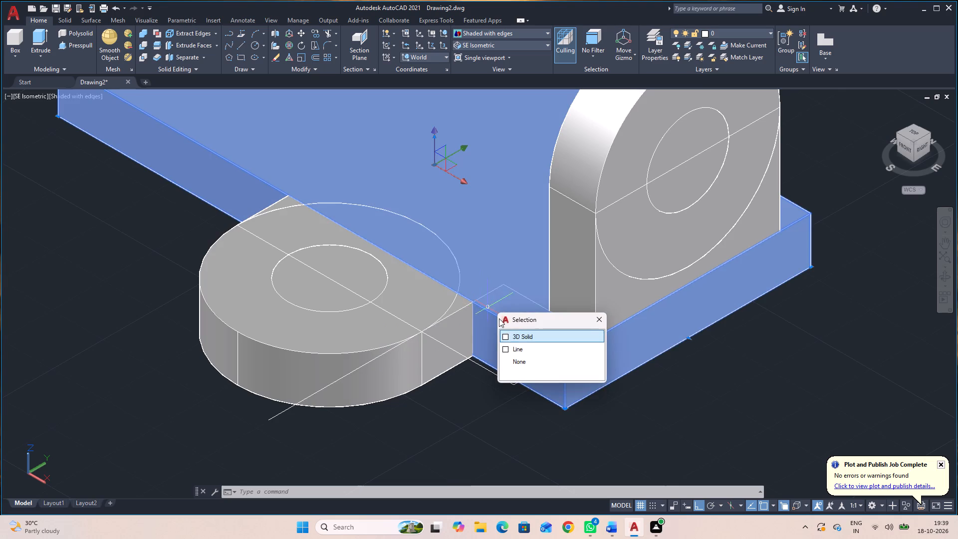
{"action": "left_click", "coordinate": [516, 350]}
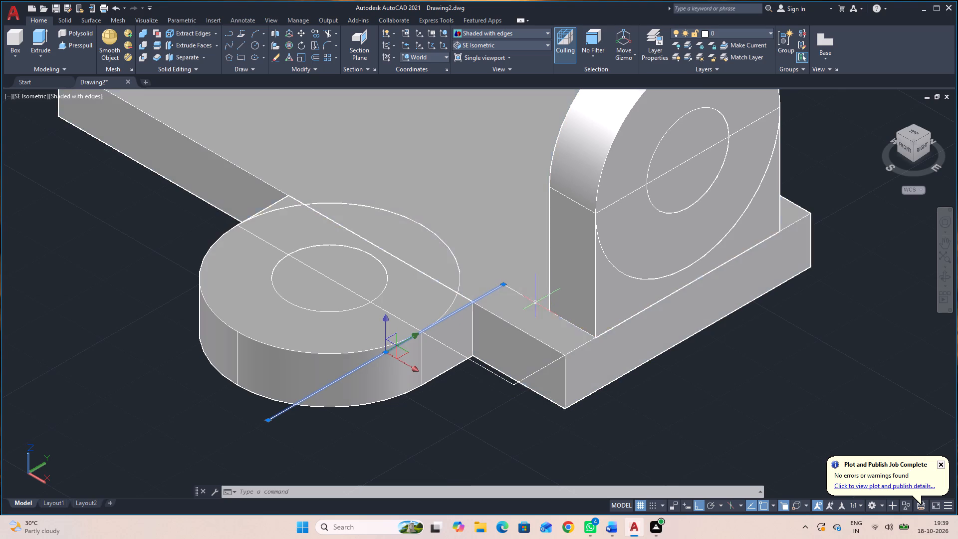
{"action": "left_click", "coordinate": [534, 301]}
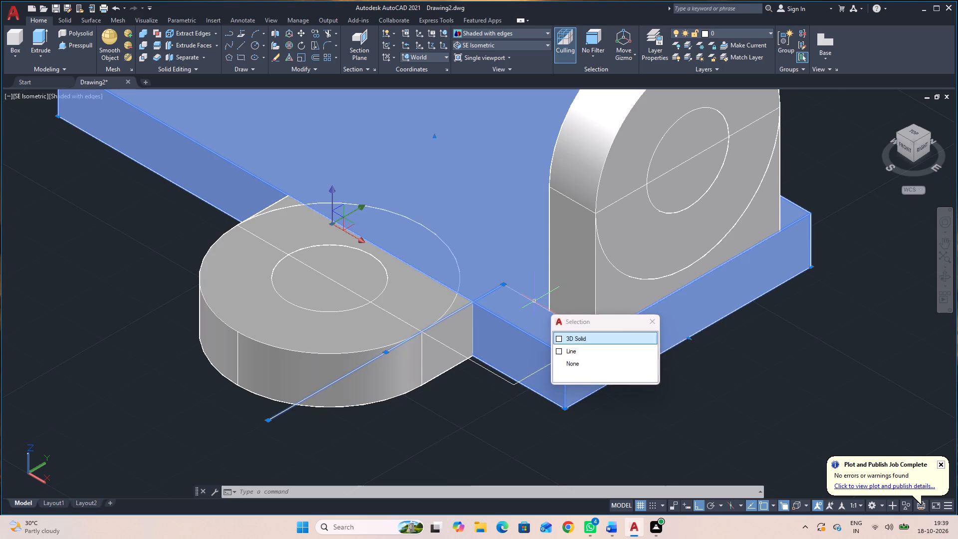
{"action": "left_click", "coordinate": [579, 347]}
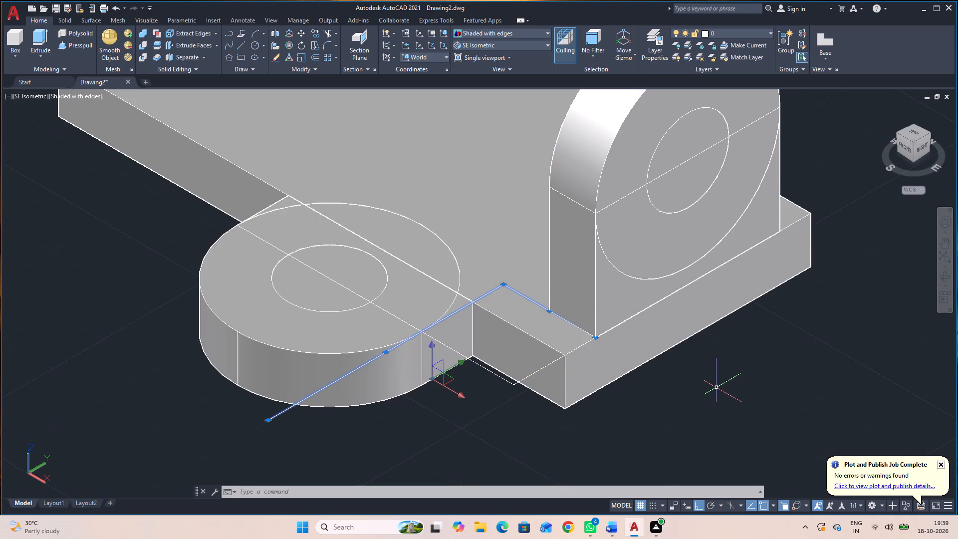
{"action": "type", "text": "M"}
{"action": "key", "text": "space"}
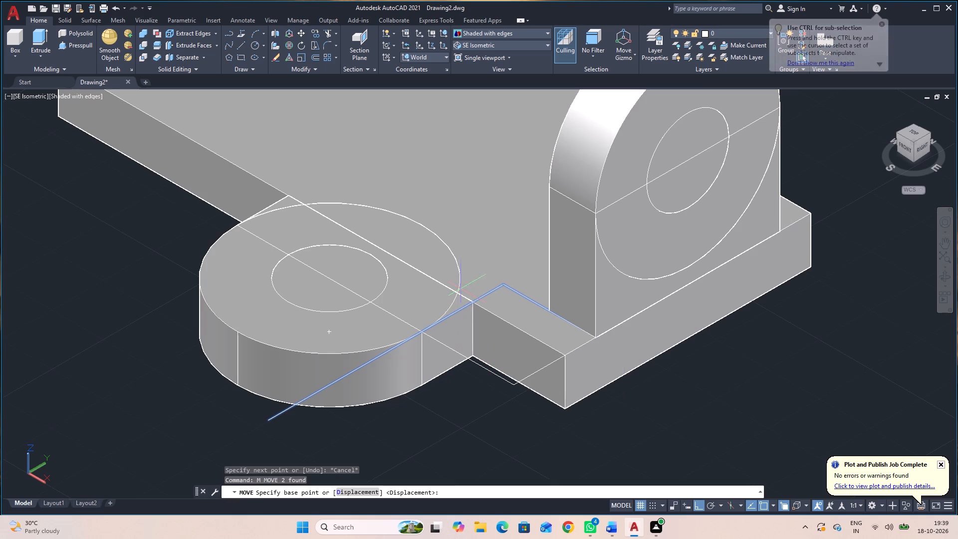
{"action": "left_click", "coordinate": [595, 340]}
{"action": "middle_click_drag", "start_coordinate": [834, 409], "coordinate": [657, 285]}
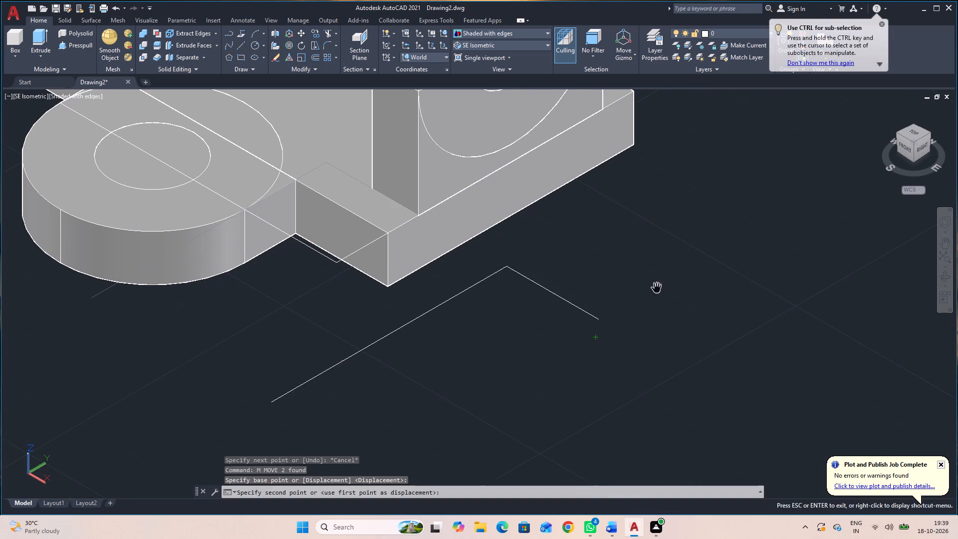
{"action": "left_click", "coordinate": [725, 328]}
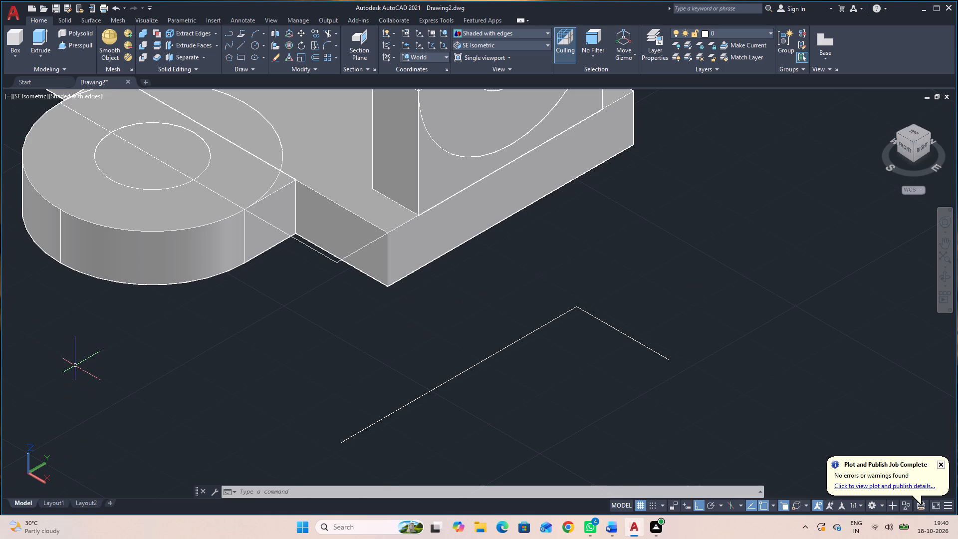
{"action": "key", "text": "Escape"}
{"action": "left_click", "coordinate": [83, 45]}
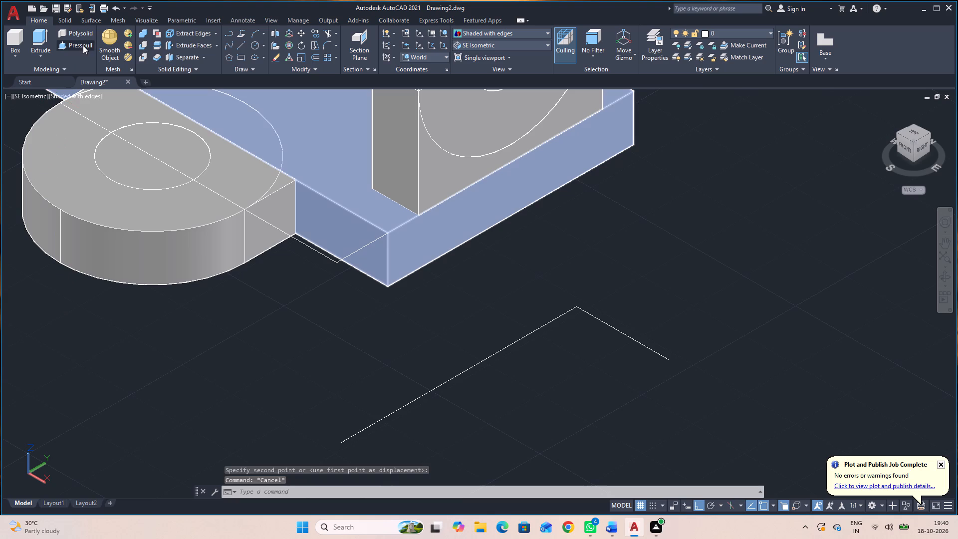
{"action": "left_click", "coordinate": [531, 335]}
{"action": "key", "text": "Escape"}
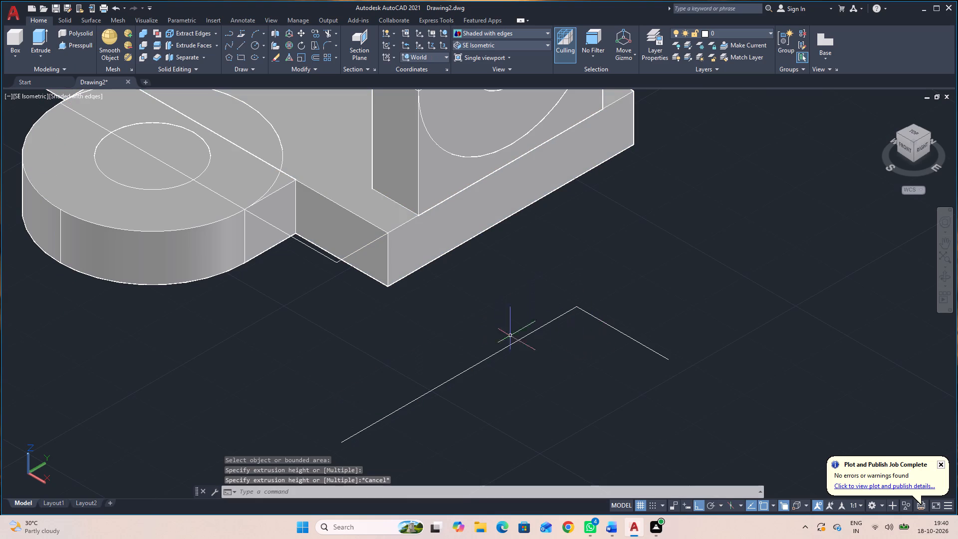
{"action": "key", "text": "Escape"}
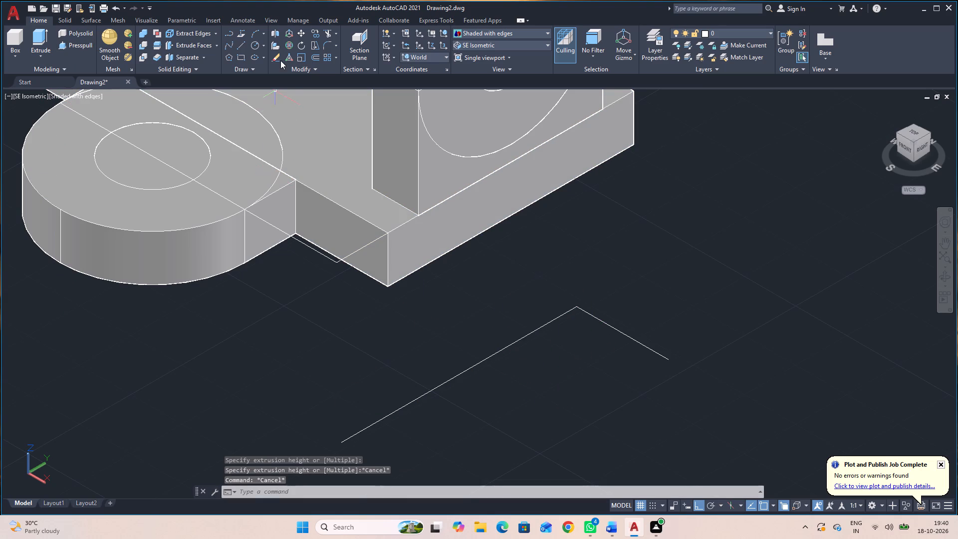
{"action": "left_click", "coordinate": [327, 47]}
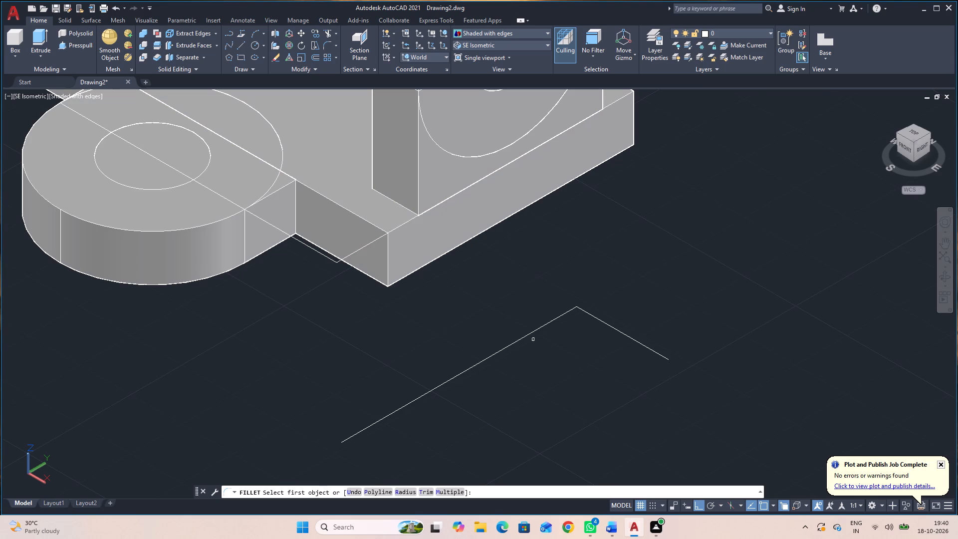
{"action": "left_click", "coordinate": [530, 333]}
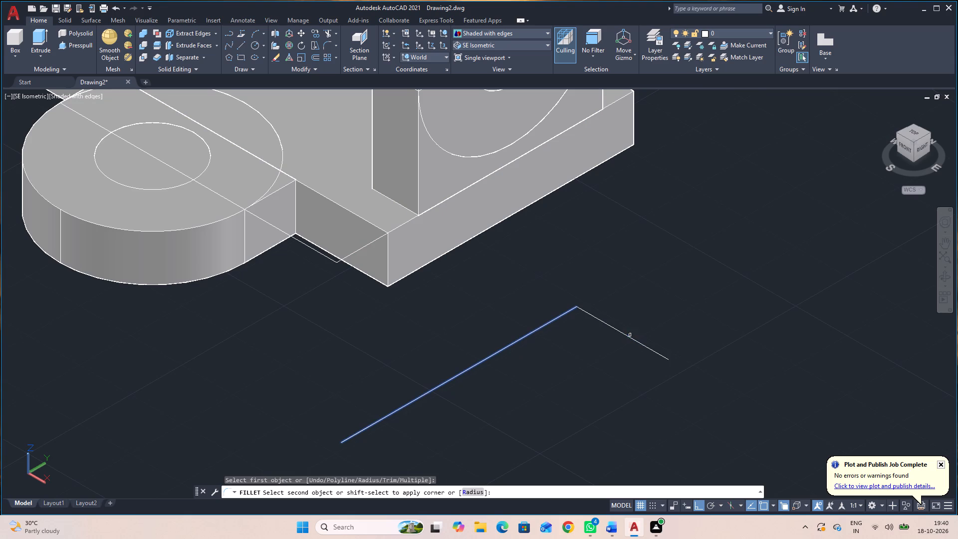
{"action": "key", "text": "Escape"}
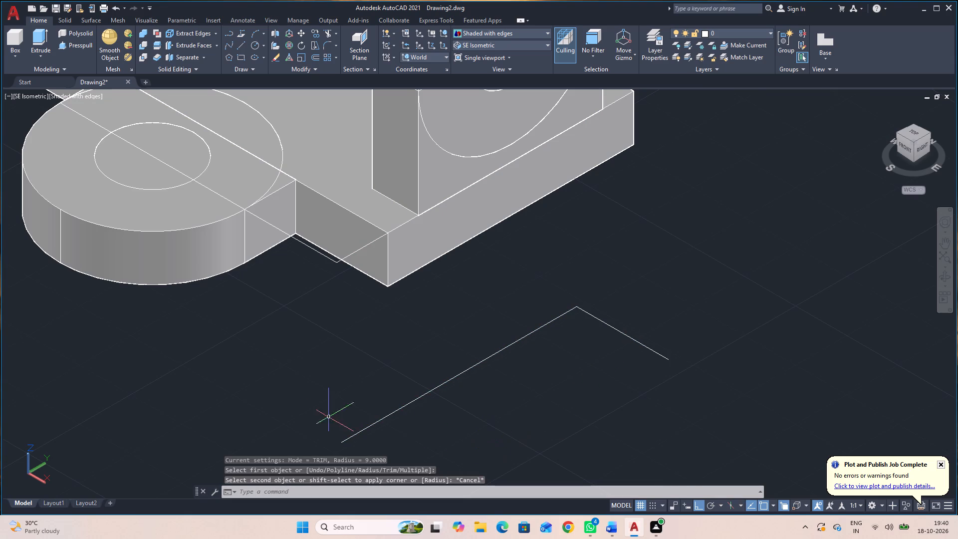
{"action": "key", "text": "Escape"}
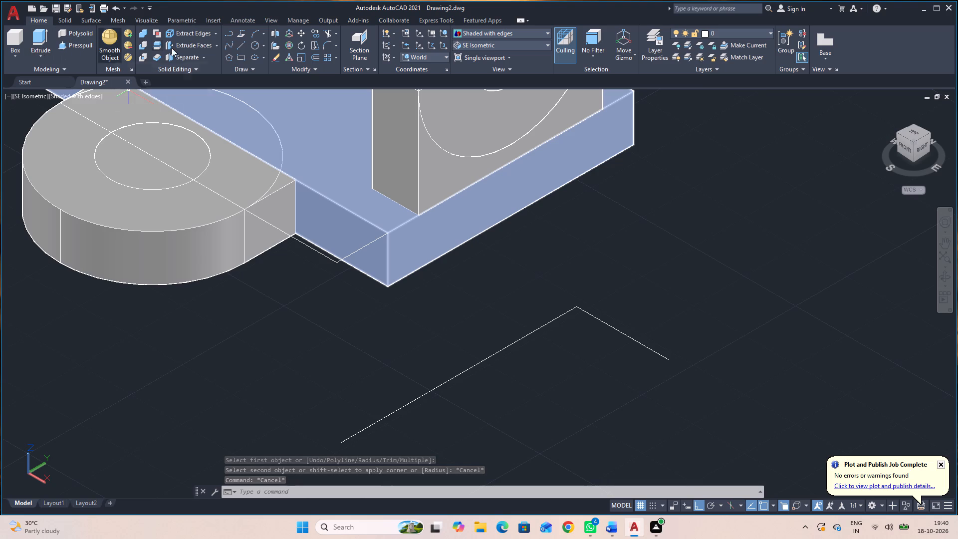
Fillet the corner between the two moved lines with radius 9.
{"action": "left_click", "coordinate": [326, 42]}
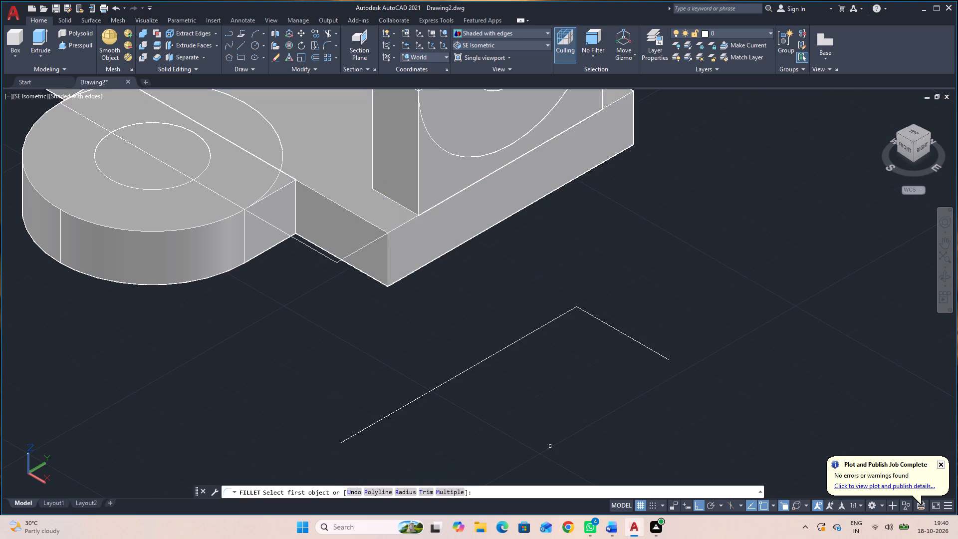
{"action": "left_click", "coordinate": [401, 491]}
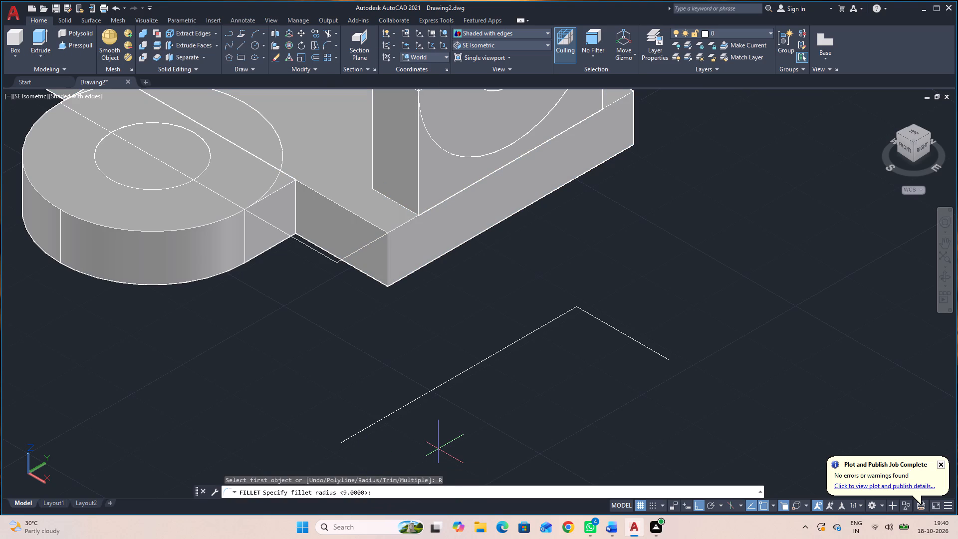
{"action": "key", "text": "9"}
{"action": "key", "text": "Return"}
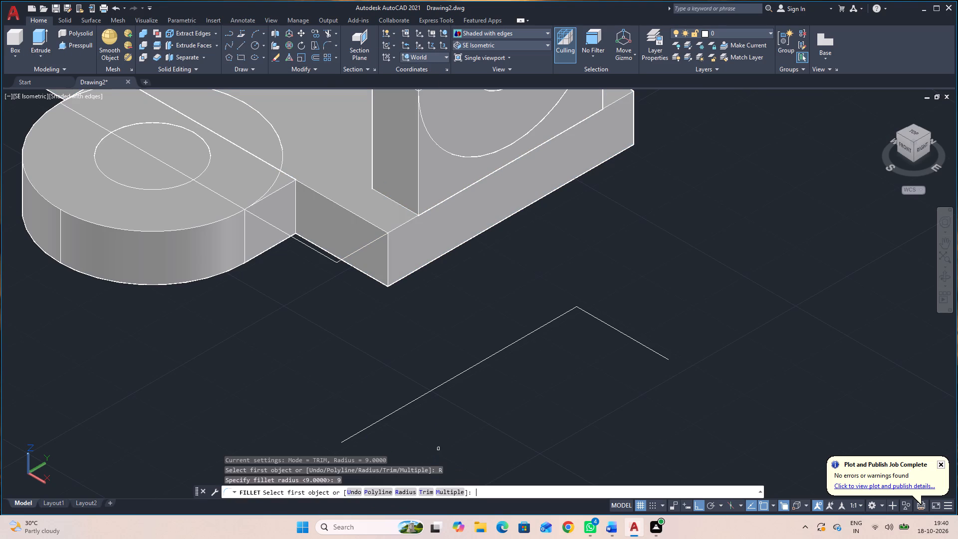
{"action": "left_click", "coordinate": [543, 328]}
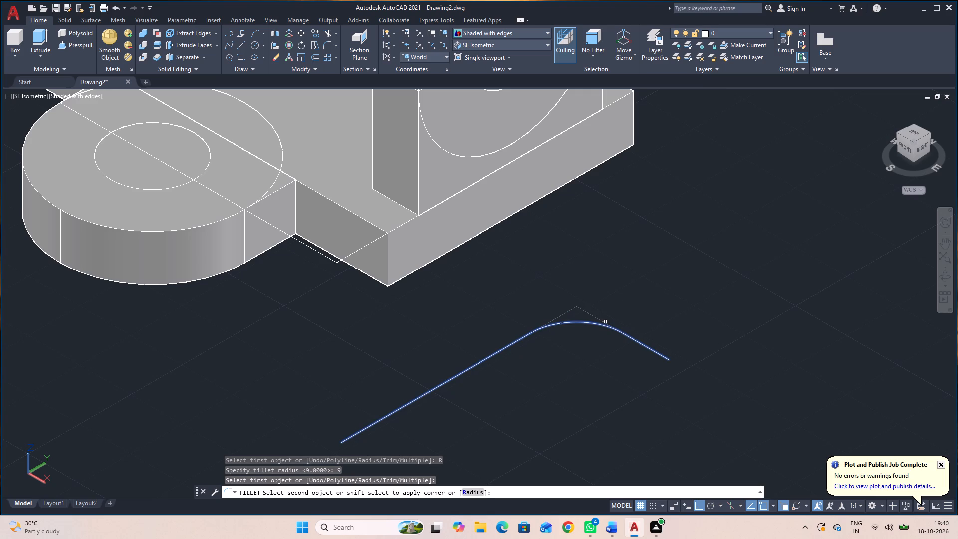
{"action": "left_click", "coordinate": [634, 340]}
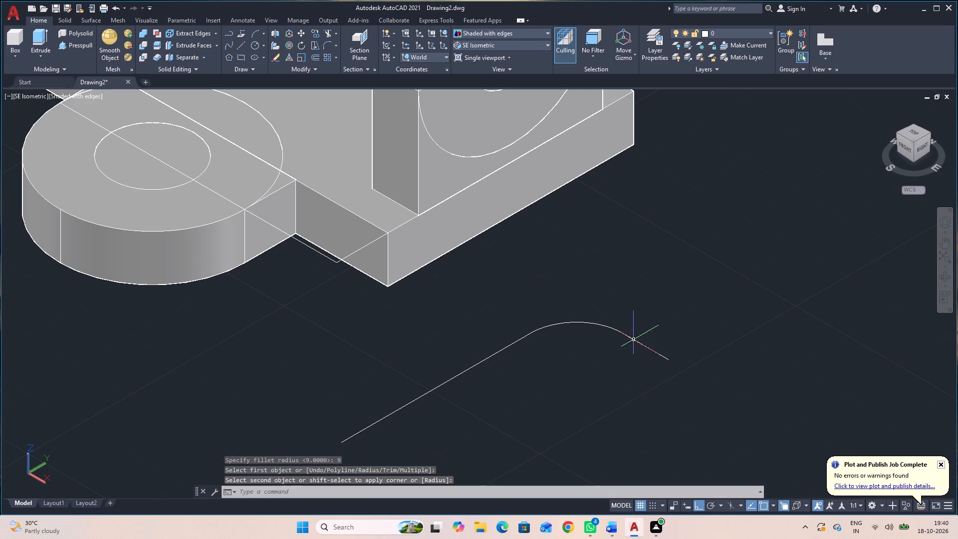
{"action": "key", "text": "Escape"}
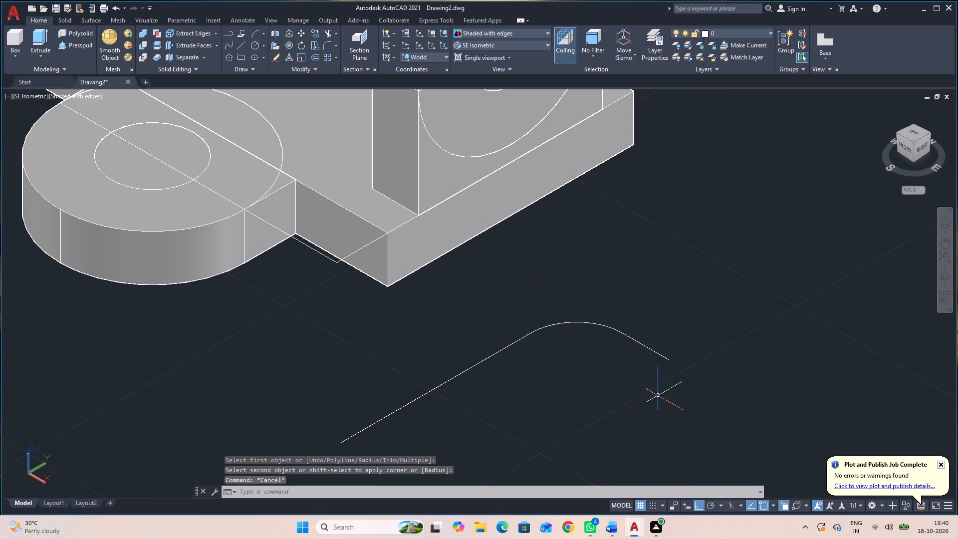
Move the filleted profile back onto the plate, placing its short line's free end at the upright's near bottom corner.
{"action": "left_click", "coordinate": [683, 396]}
{"action": "left_click", "coordinate": [499, 320]}
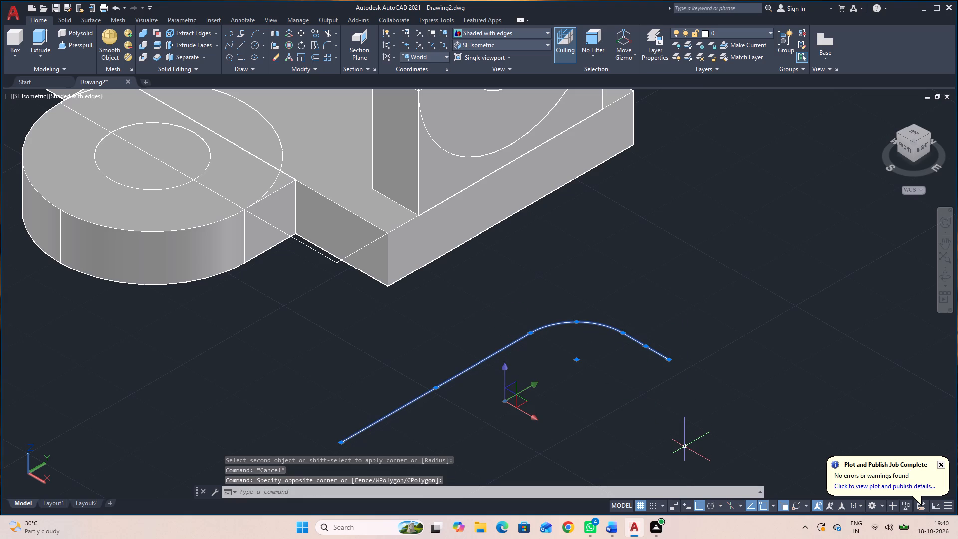
{"action": "key", "text": "m"}
{"action": "key", "text": "space"}
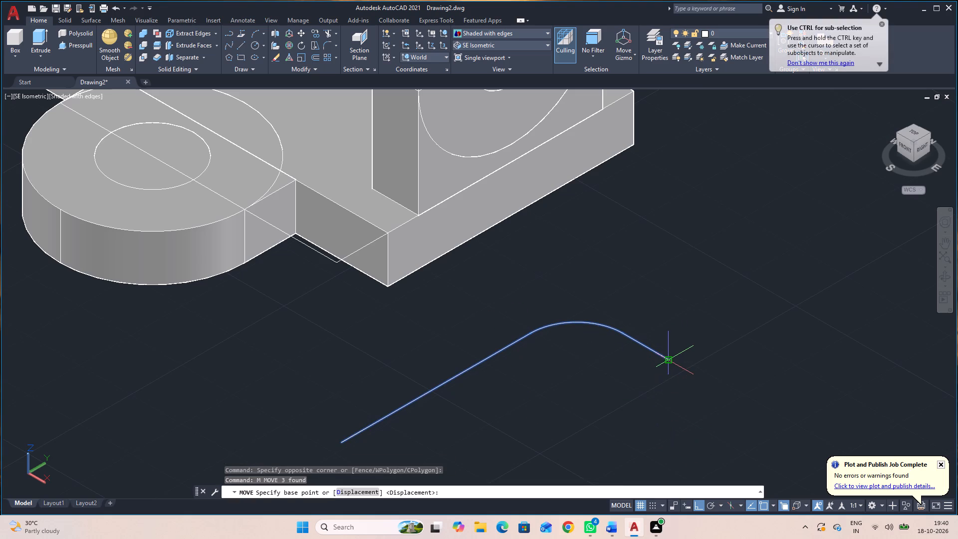
{"action": "left_click", "coordinate": [671, 363]}
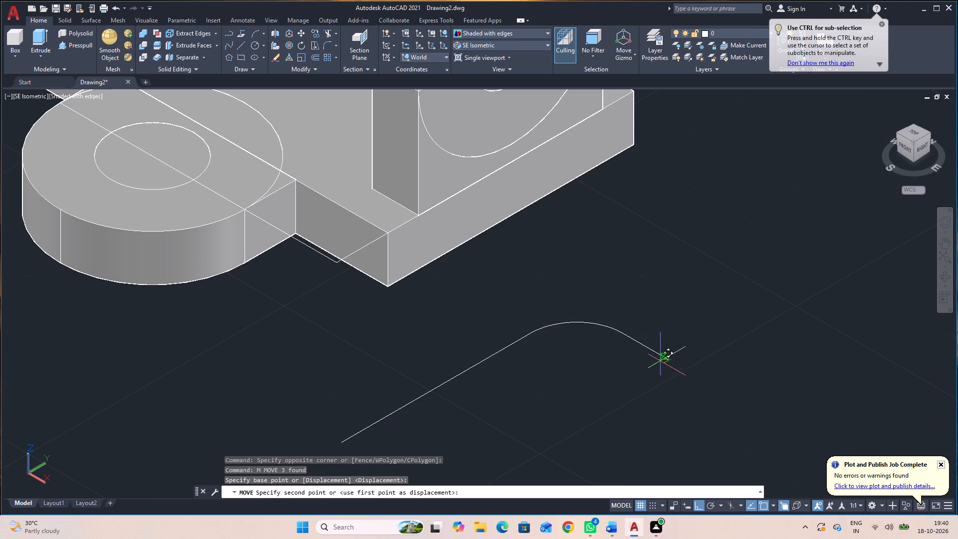
{"action": "left_click", "coordinate": [417, 218]}
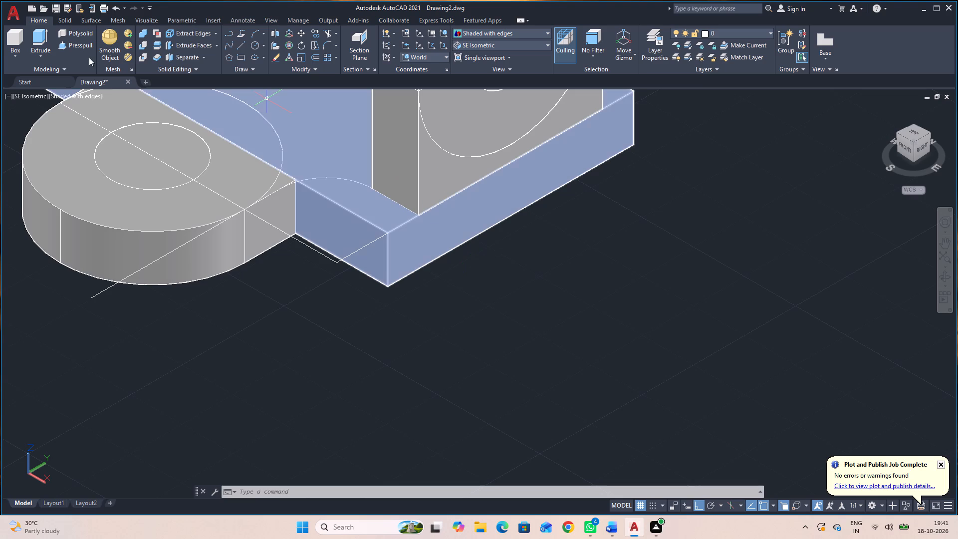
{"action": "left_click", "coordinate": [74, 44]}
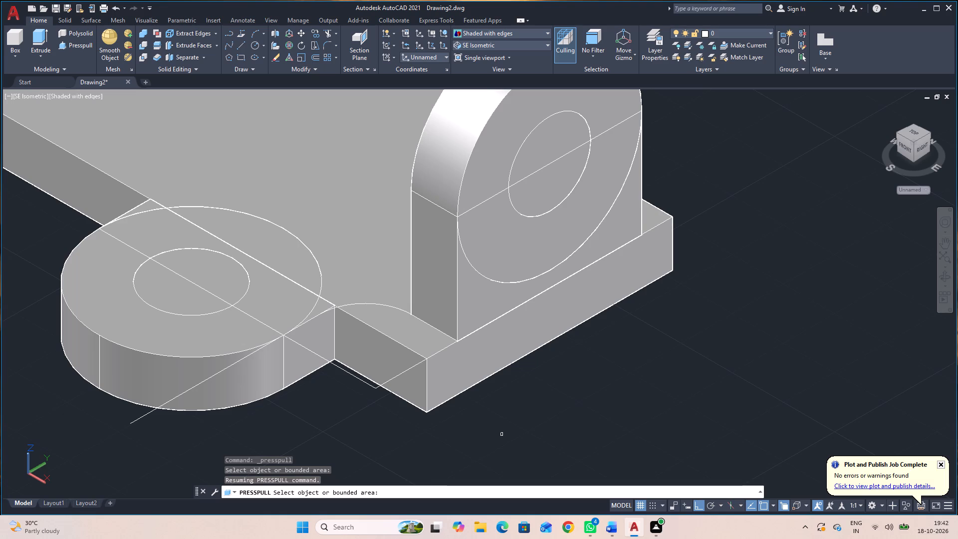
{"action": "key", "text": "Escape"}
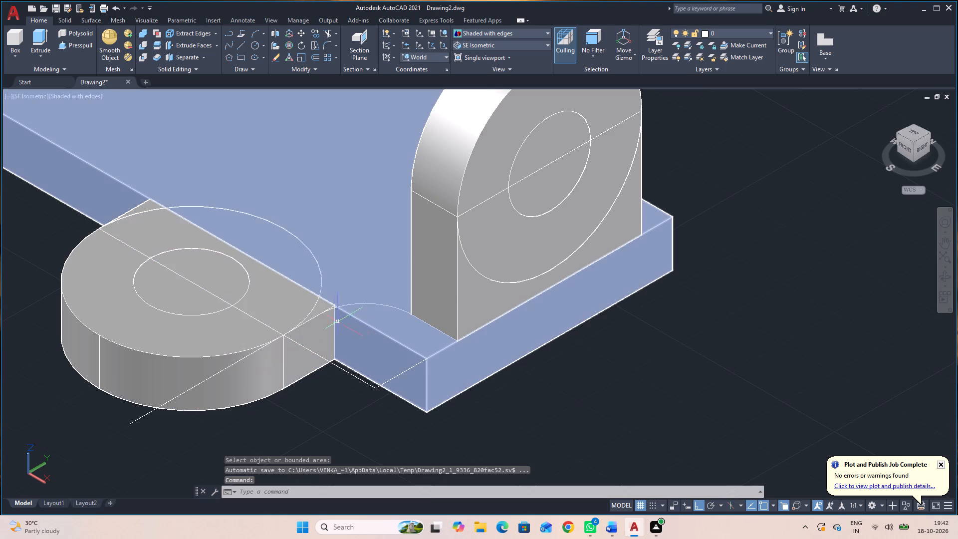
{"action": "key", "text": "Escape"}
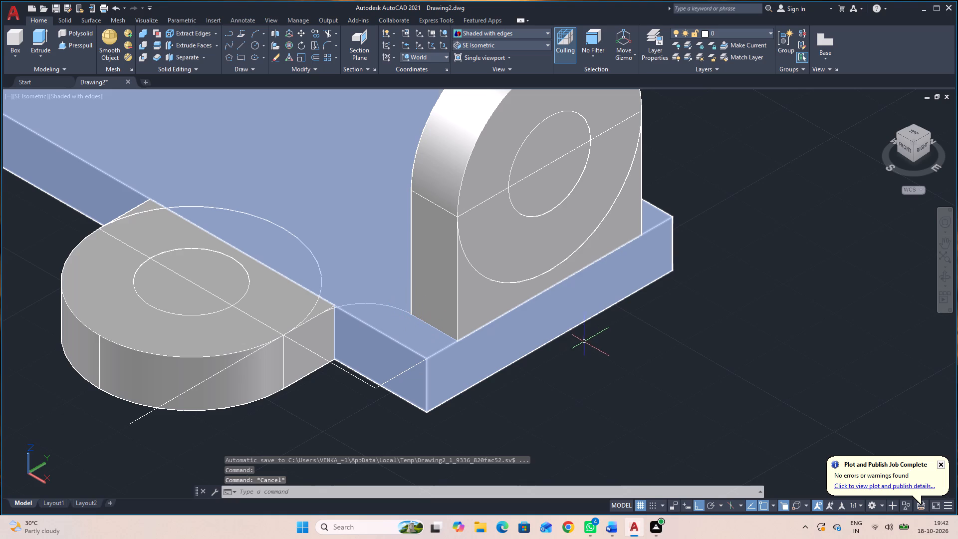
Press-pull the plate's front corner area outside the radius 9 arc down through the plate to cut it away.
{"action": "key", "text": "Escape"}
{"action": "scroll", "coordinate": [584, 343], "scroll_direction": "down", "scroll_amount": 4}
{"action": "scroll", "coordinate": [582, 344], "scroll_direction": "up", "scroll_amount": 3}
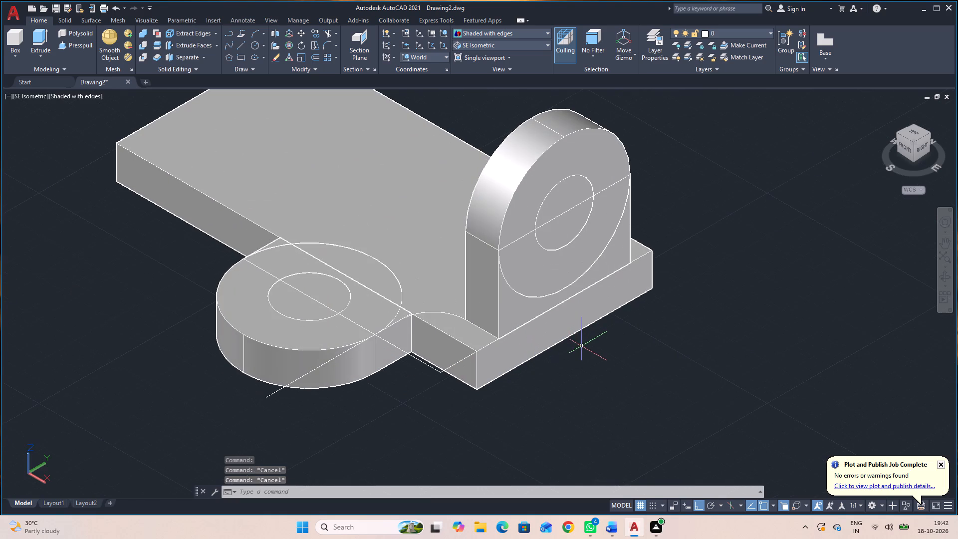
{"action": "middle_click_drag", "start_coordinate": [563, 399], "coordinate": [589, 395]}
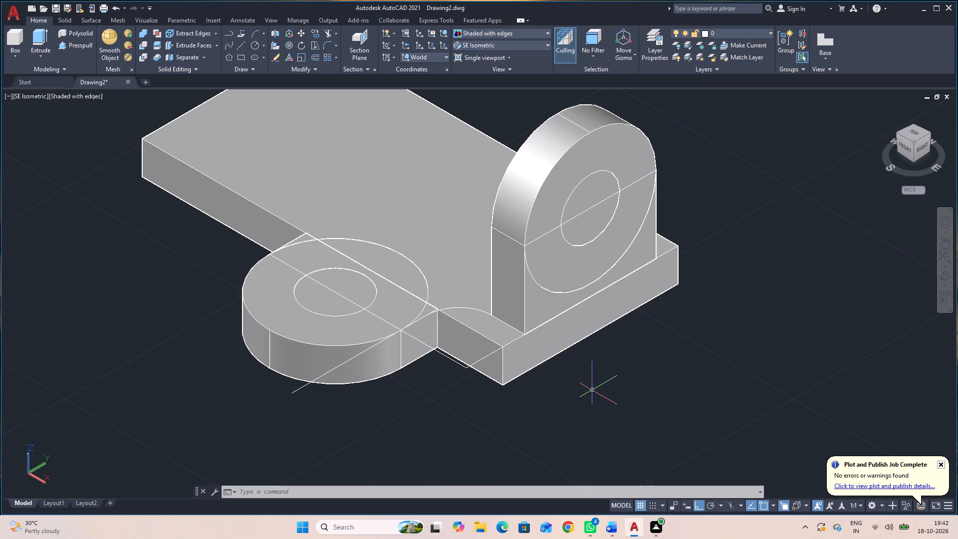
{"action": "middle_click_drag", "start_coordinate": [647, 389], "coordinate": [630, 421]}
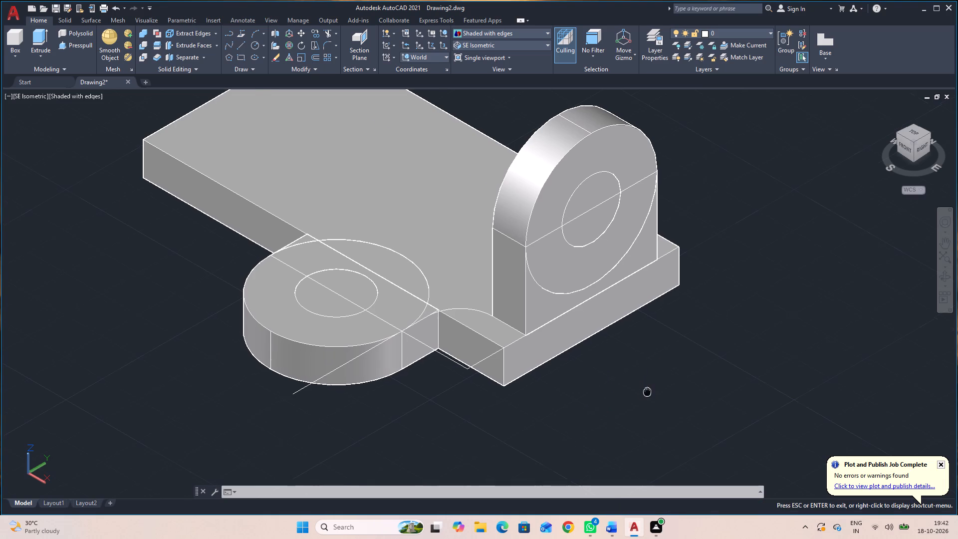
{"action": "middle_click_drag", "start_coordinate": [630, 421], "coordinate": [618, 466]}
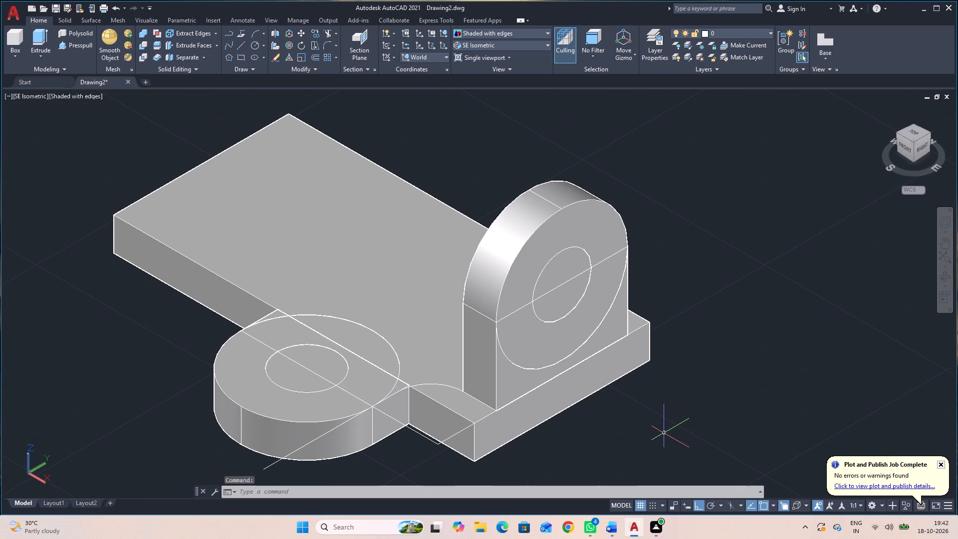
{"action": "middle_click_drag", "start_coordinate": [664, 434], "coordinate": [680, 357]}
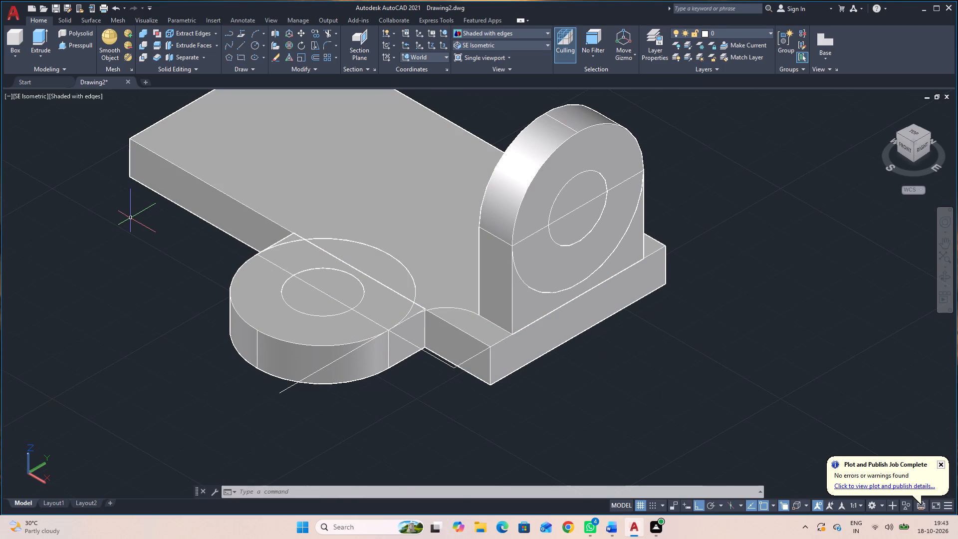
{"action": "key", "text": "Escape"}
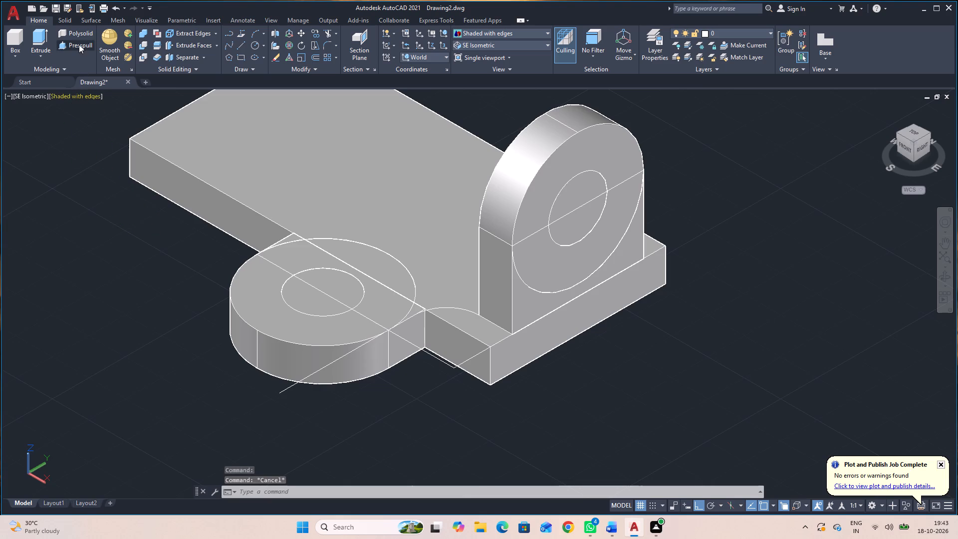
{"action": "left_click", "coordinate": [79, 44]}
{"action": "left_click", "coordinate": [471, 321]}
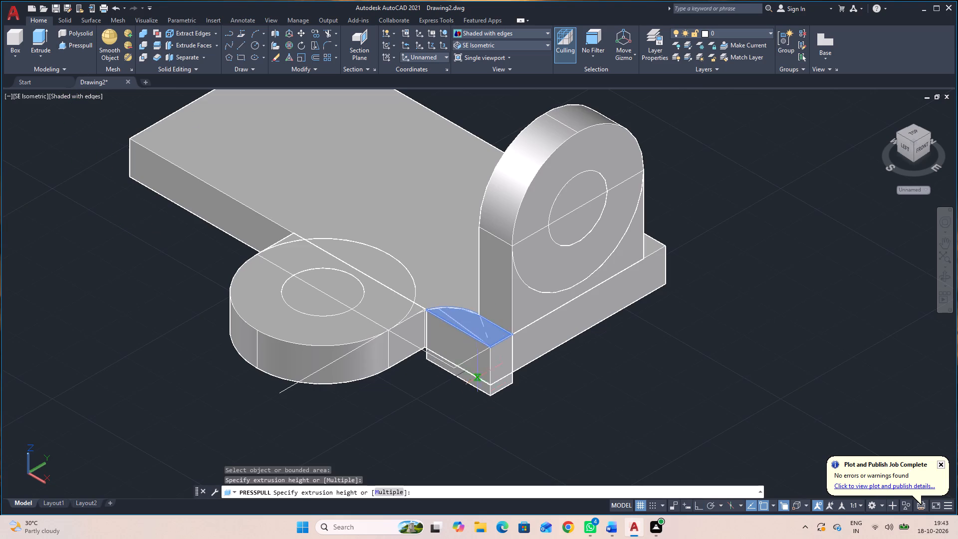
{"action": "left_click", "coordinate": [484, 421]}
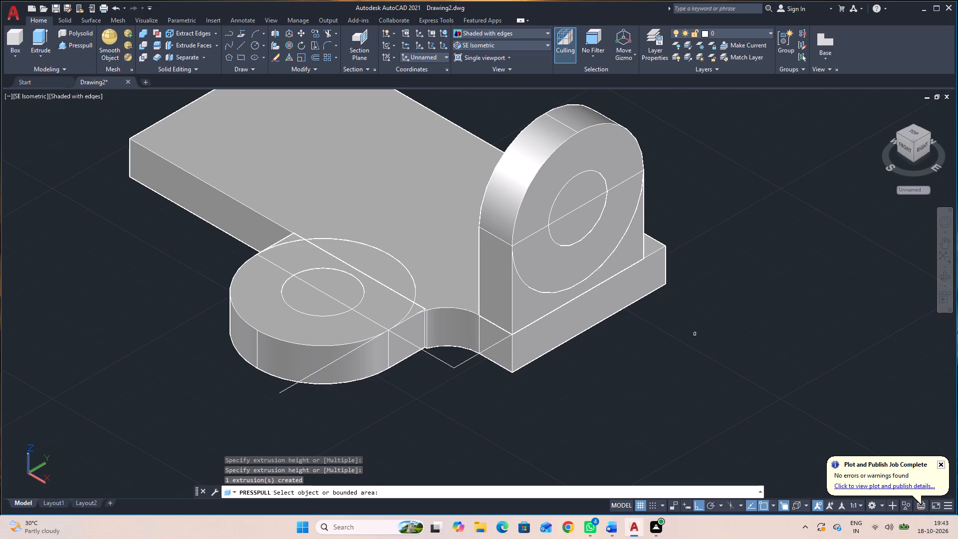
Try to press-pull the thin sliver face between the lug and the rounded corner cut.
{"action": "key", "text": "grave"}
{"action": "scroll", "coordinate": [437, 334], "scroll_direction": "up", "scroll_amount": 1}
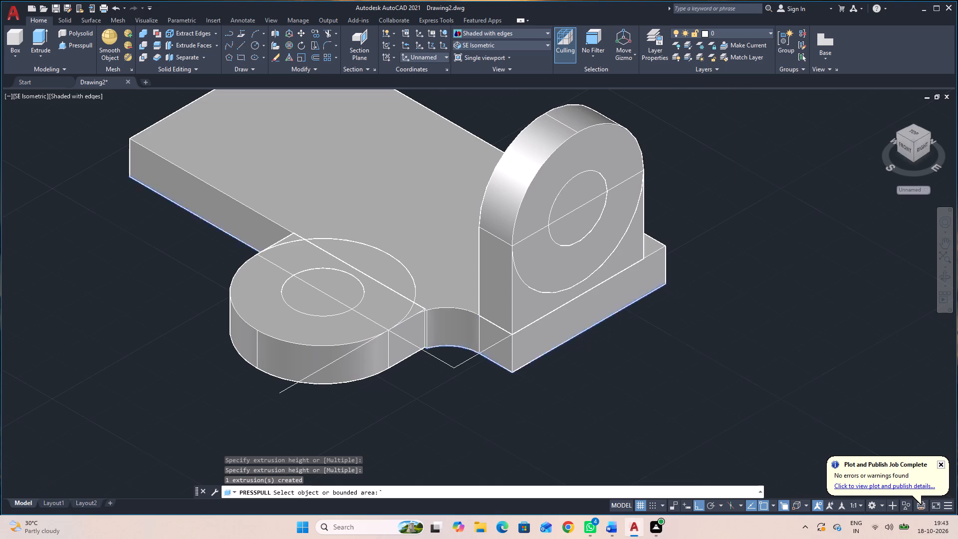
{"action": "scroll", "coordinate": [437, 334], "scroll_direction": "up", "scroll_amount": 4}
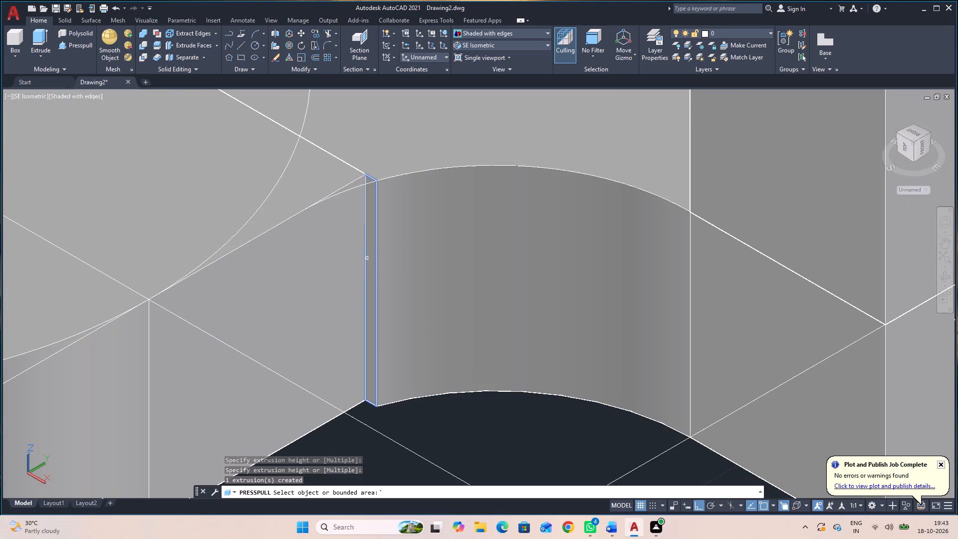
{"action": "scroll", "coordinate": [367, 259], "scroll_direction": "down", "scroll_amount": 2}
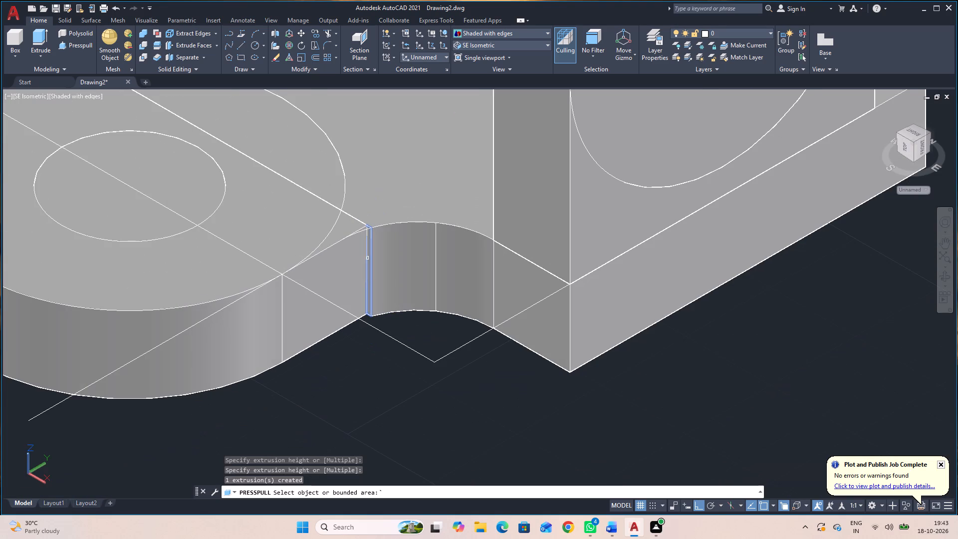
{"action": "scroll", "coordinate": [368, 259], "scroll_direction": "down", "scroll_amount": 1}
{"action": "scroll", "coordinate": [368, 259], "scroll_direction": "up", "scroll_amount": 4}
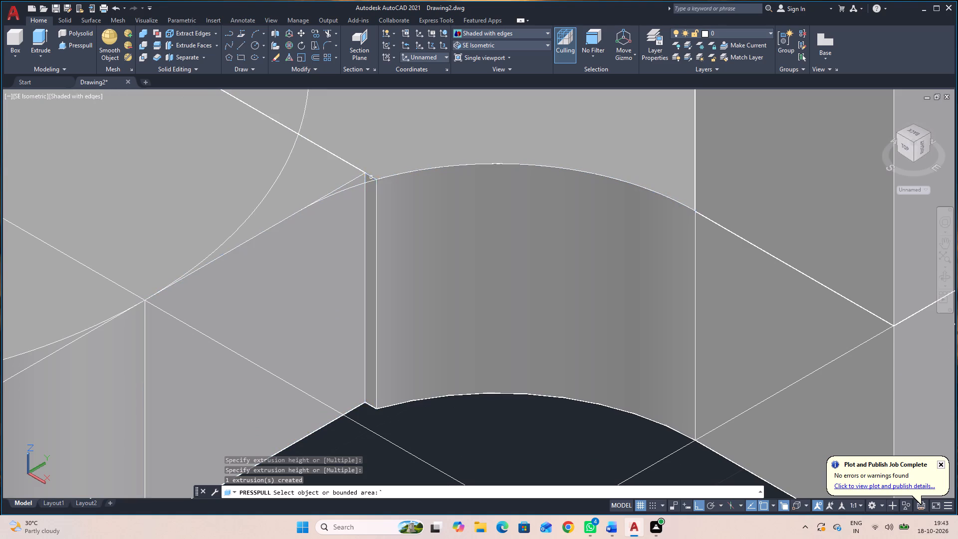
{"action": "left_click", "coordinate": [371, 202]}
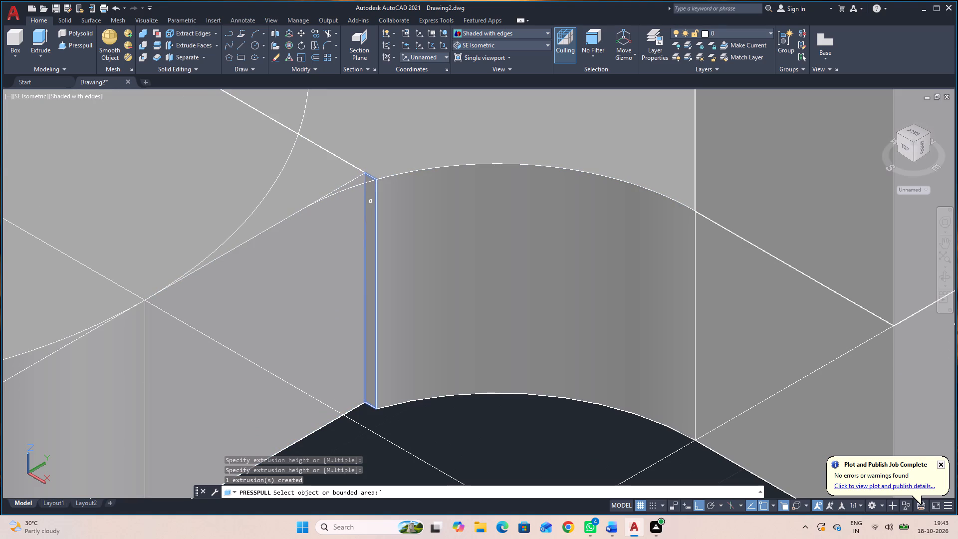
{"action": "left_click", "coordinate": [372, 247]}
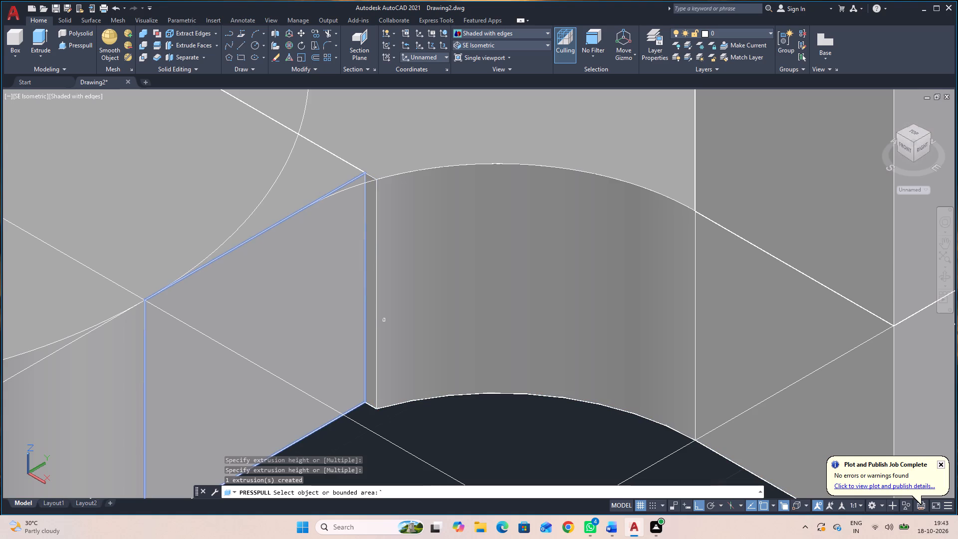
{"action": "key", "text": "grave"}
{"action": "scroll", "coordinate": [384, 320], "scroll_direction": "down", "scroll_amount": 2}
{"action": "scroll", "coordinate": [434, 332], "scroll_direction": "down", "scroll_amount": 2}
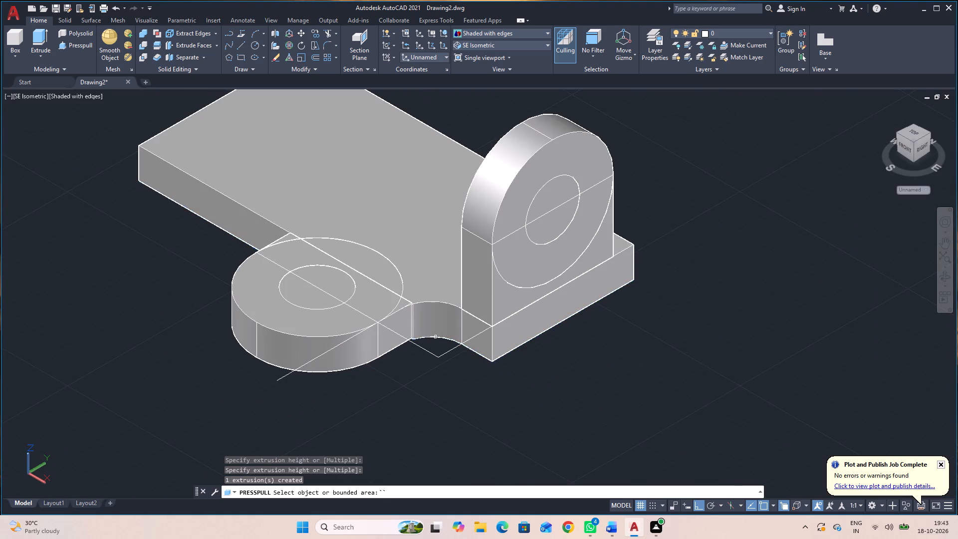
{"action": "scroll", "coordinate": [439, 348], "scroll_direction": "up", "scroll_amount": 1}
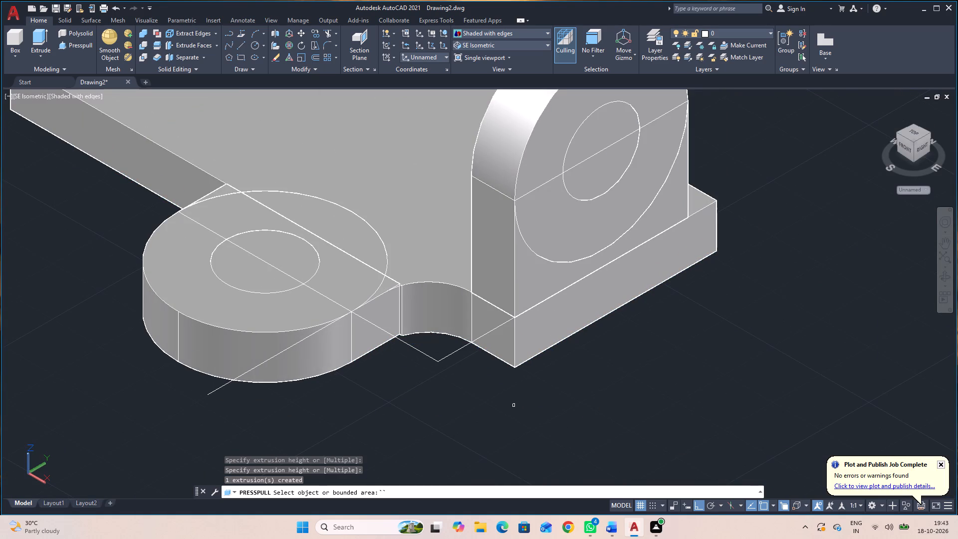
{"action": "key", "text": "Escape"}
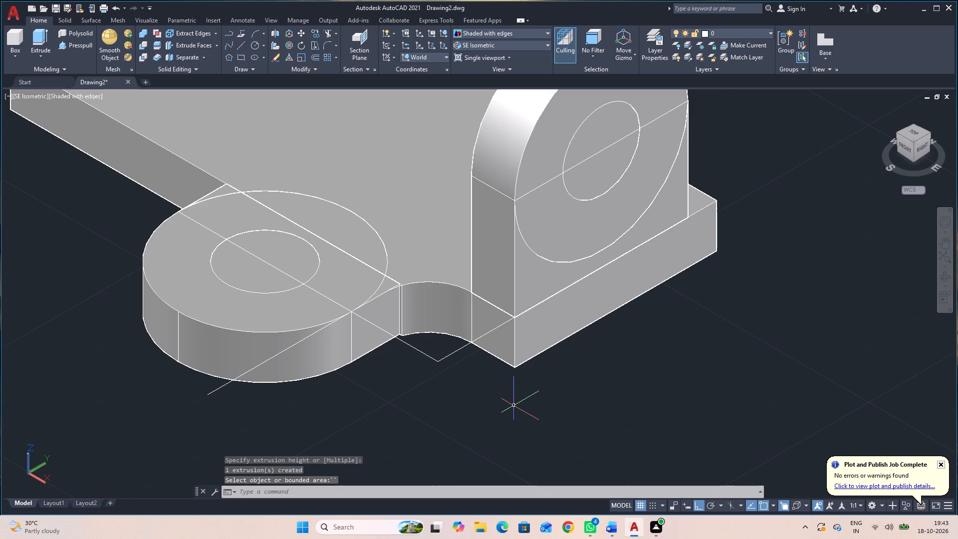
Undo the corner press-pull cut and the filleted profile's move back onto the plate.
{"action": "key", "text": "ctrl+z"}
{"action": "key", "text": "ctrl+z"}
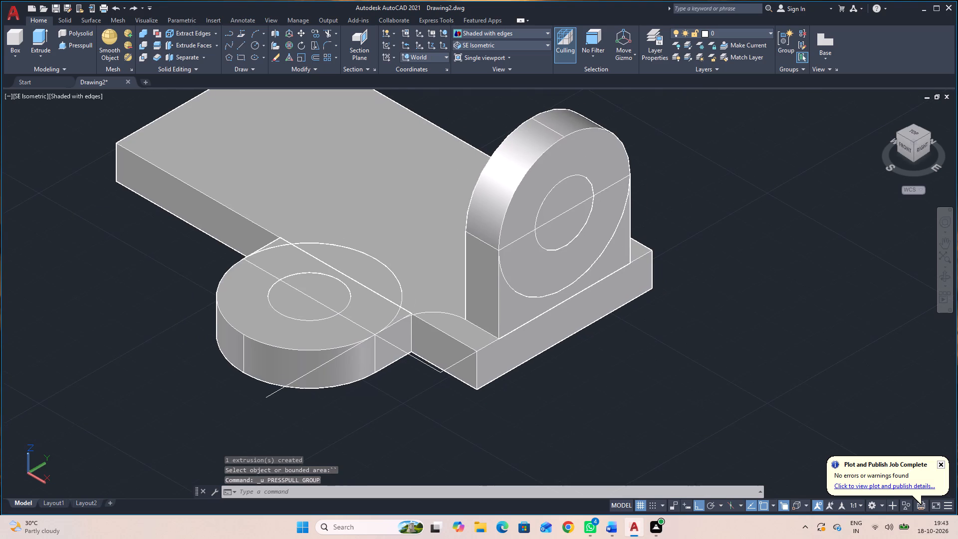
{"action": "key", "text": "ctrl+z"}
{"action": "key", "text": "ctrl+z"}
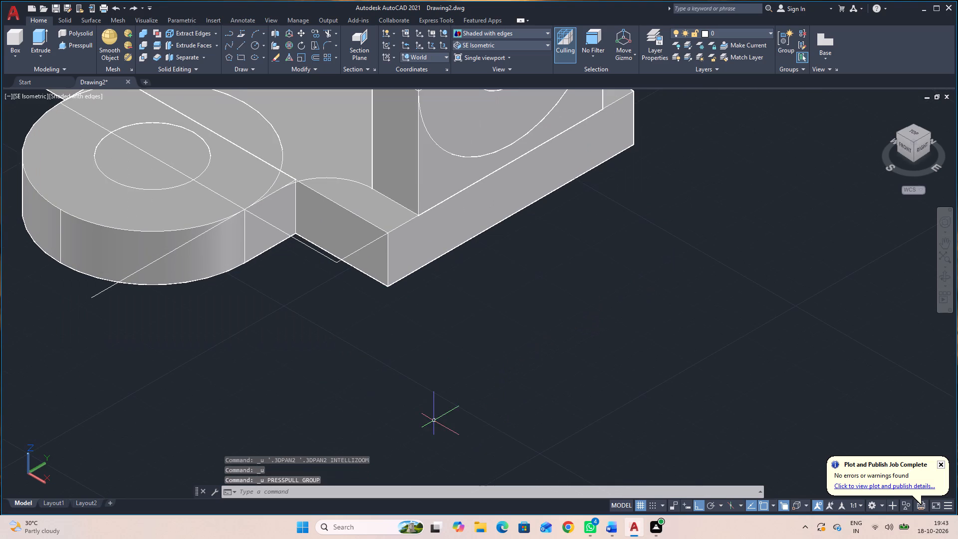
{"action": "key", "text": "ctrl+z"}
{"action": "scroll", "coordinate": [431, 412], "scroll_direction": "down", "scroll_amount": 1}
{"action": "middle_click_drag", "start_coordinate": [521, 326], "coordinate": [560, 395]}
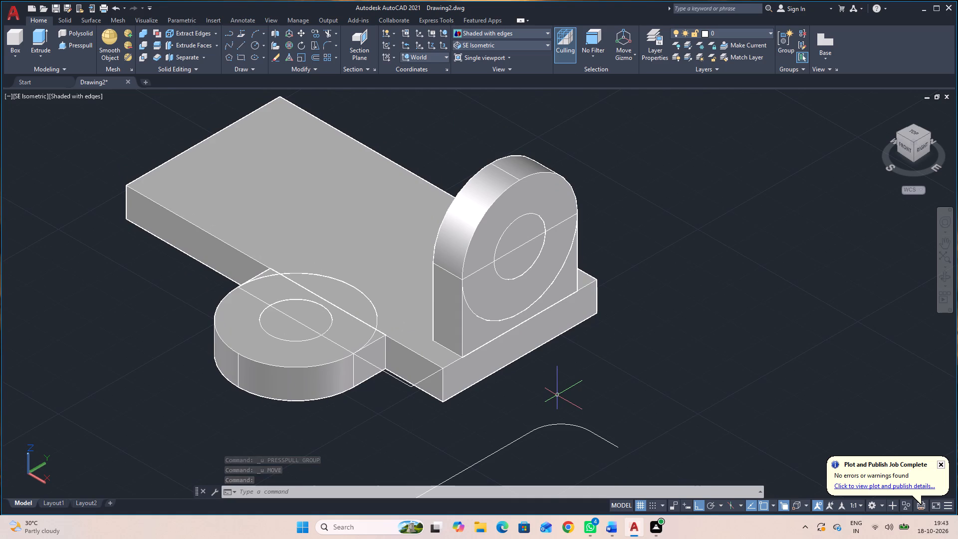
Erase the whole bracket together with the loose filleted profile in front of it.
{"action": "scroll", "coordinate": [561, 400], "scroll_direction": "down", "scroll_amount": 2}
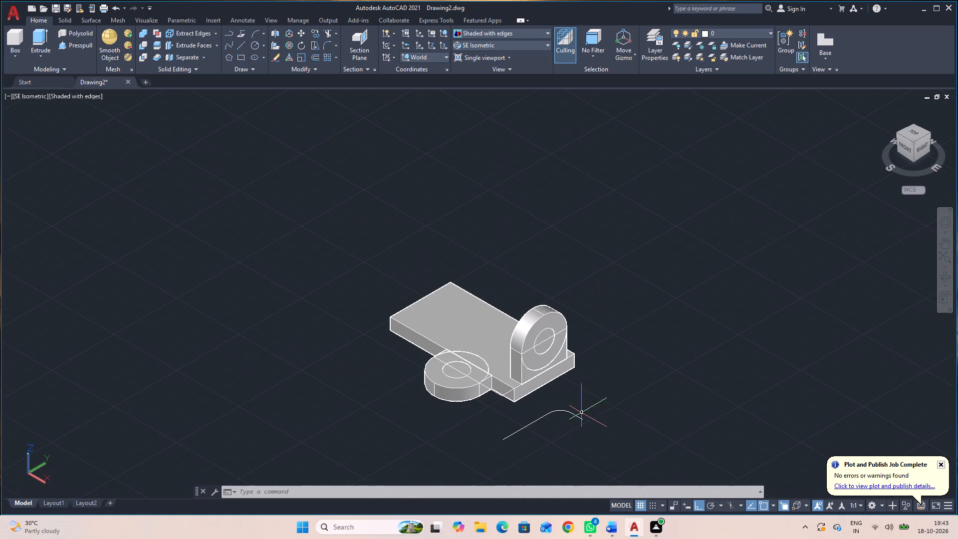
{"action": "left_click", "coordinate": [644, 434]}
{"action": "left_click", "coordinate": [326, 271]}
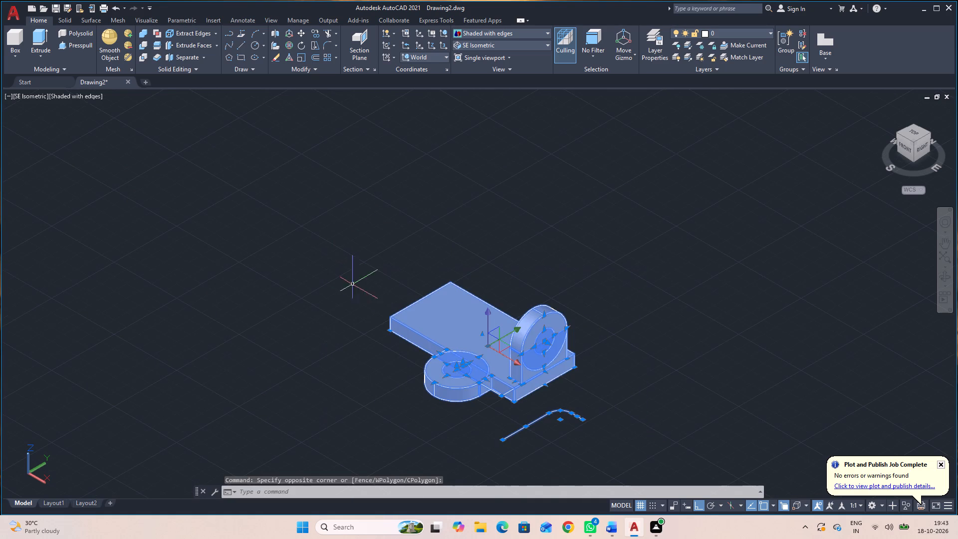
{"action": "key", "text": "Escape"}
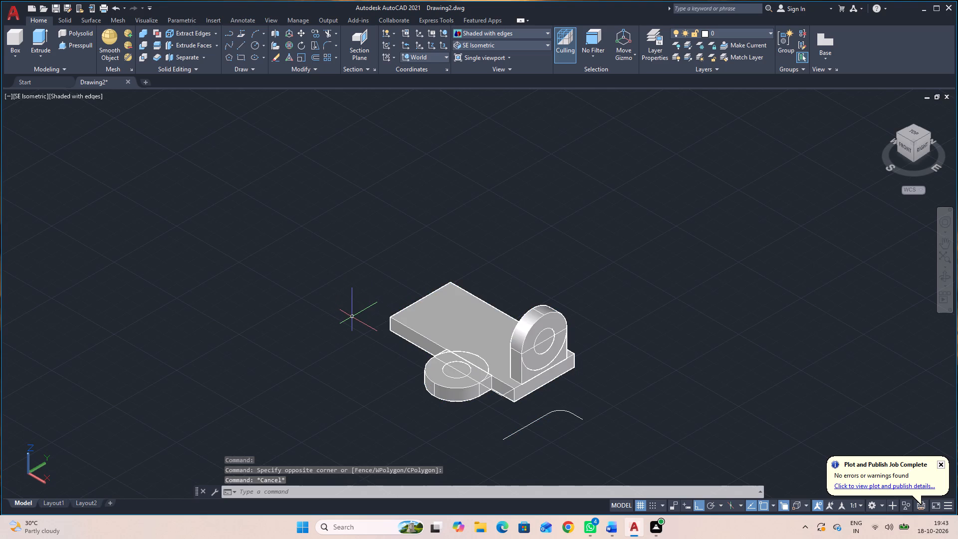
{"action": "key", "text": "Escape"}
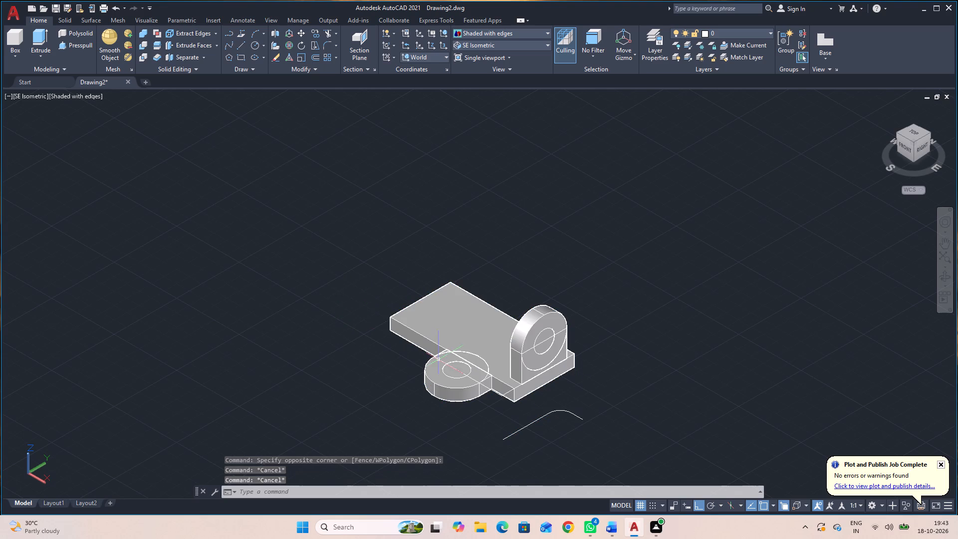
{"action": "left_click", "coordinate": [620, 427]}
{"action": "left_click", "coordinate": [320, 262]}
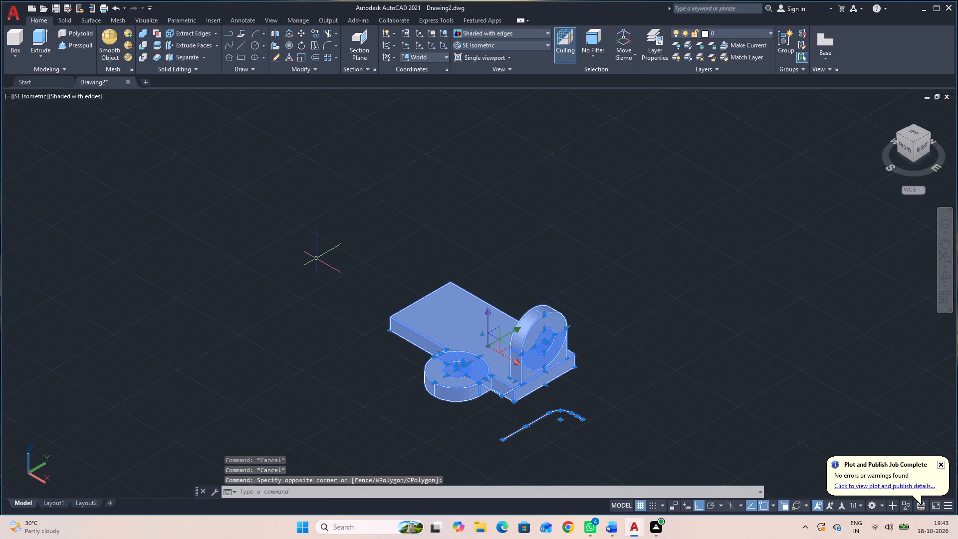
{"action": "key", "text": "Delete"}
Undo the erase and the earlier modelling back to the round-ended plate with two holes and the rectangular upright block.
{"action": "key", "text": "ctrl+z"}
{"action": "key", "text": "ctrl+z"}
{"action": "key", "text": "ctrl+z"}
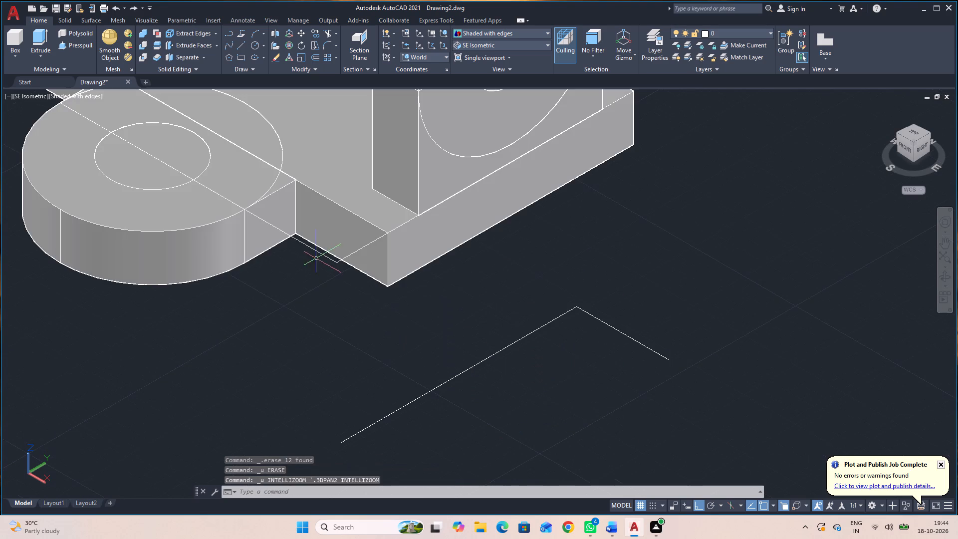
{"action": "key", "text": "ctrl+z"}
{"action": "key", "text": "ctrl+z"}
{"action": "key", "text": "ctrl+z"}
{"action": "key", "text": "ctrl+z"}
{"action": "key", "text": "ctrl+z"}
{"action": "key", "text": "ctrl+z"}
{"action": "key", "text": "ctrl+z"}
{"action": "key", "text": "ctrl+z"}
{"action": "key", "text": "ctrl+z"}
{"action": "key", "text": "ctrl+z"}
{"action": "key", "text": "ctrl+z"}
{"action": "key", "text": "ctrl+z"}
{"action": "key", "text": "ctrl+z"}
{"action": "key", "text": "ctrl+z"}
{"action": "key", "text": "ctrl+z"}
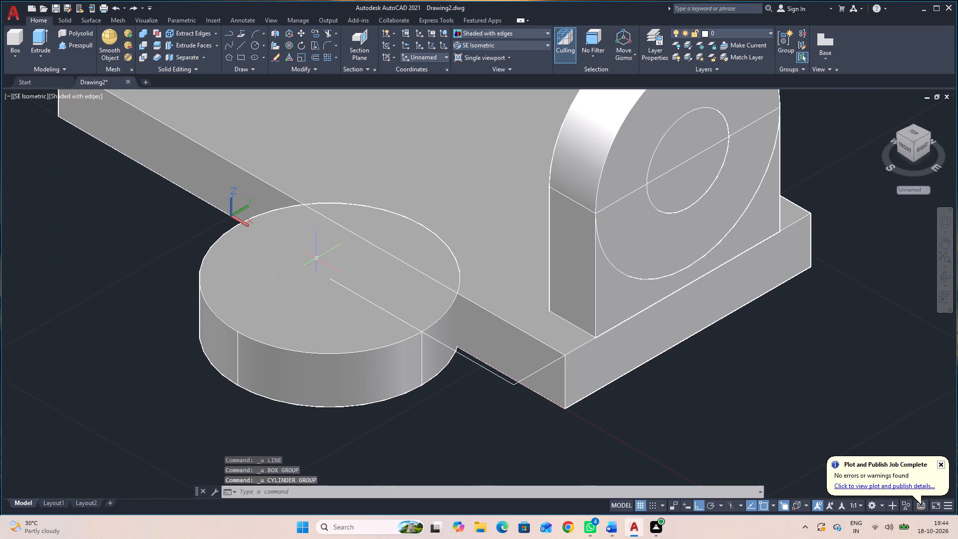
{"action": "key", "text": "ctrl+z"}
{"action": "key", "text": "ctrl+z"}
{"action": "key", "text": "ctrl+z"}
{"action": "key", "text": "ctrl+z"}
{"action": "key", "text": "ctrl+z"}
{"action": "key", "text": "ctrl+z"}
{"action": "key", "text": "ctrl+z"}
{"action": "key", "text": "ctrl+z"}
{"action": "key", "text": "ctrl+z"}
{"action": "key", "text": "ctrl+z"}
{"action": "key", "text": "ctrl+z"}
{"action": "key", "text": "ctrl+z"}
{"action": "key", "text": "ctrl+z"}
{"action": "key", "text": "ctrl+z"}
{"action": "key", "text": "ctrl+z"}
{"action": "key", "text": "ctrl+z"}
{"action": "key", "text": "ctrl+z"}
{"action": "key", "text": "ctrl+z"}
{"action": "key", "text": "ctrl+z"}
{"action": "key", "text": "ctrl+z"}
{"action": "key", "text": "ctrl+z"}
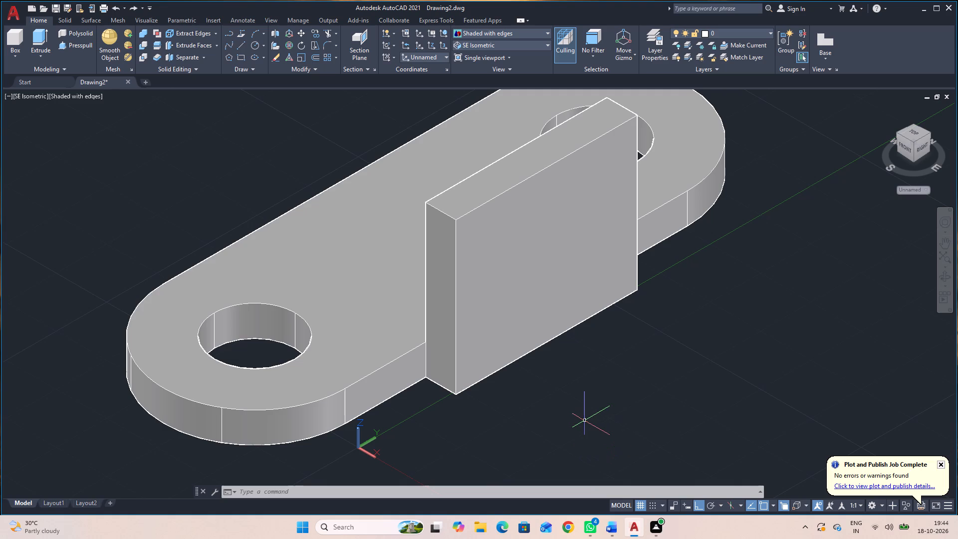
Delete the rectangular upright block standing at the long side of the round-ended plate.
{"action": "left_click", "coordinate": [473, 369]}
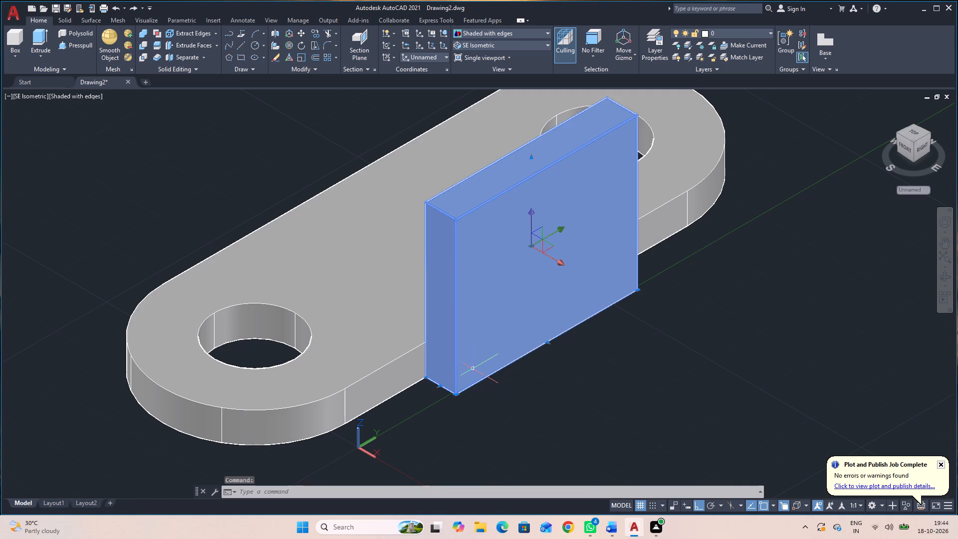
{"action": "key", "text": "Delete"}
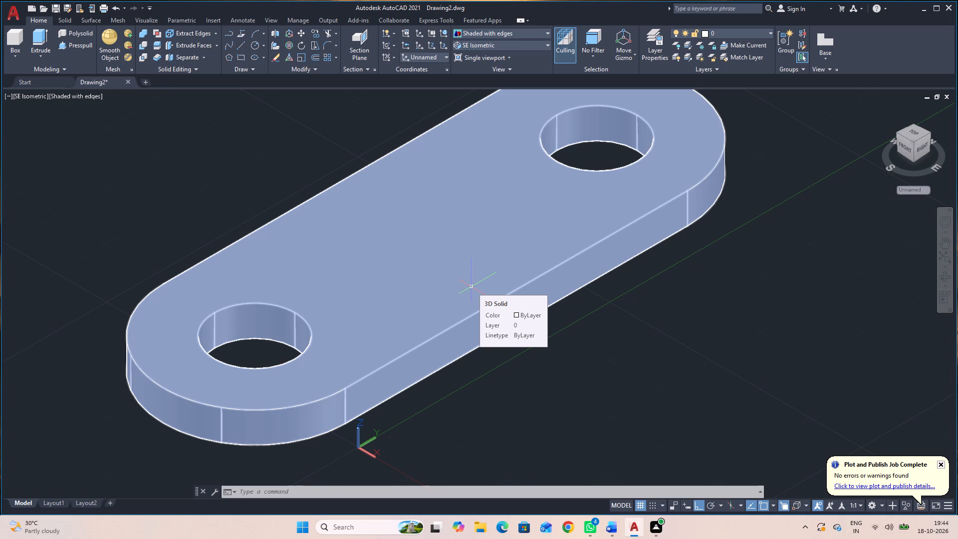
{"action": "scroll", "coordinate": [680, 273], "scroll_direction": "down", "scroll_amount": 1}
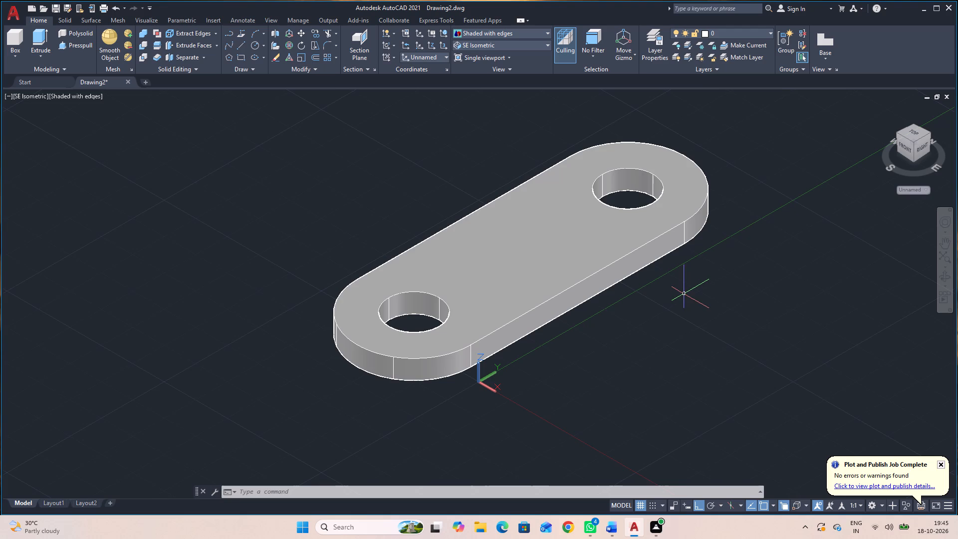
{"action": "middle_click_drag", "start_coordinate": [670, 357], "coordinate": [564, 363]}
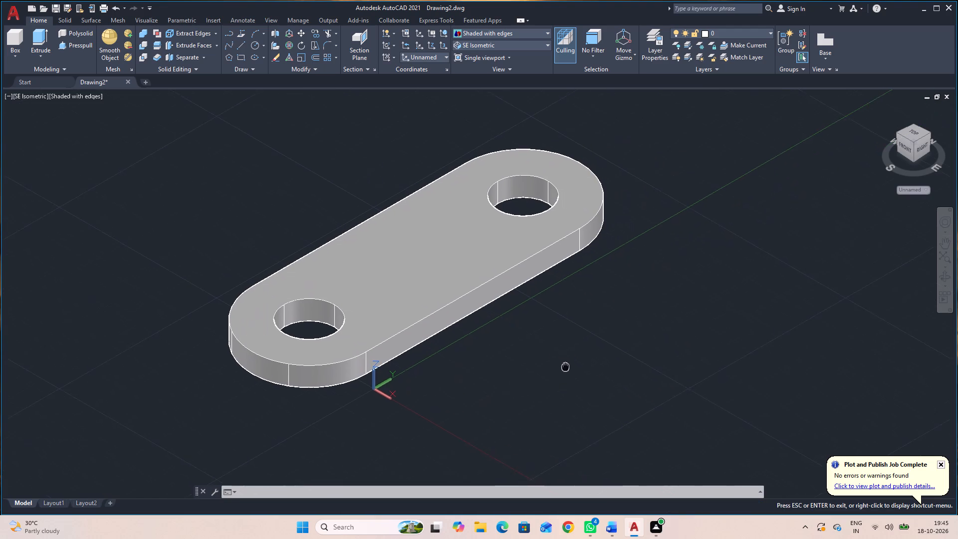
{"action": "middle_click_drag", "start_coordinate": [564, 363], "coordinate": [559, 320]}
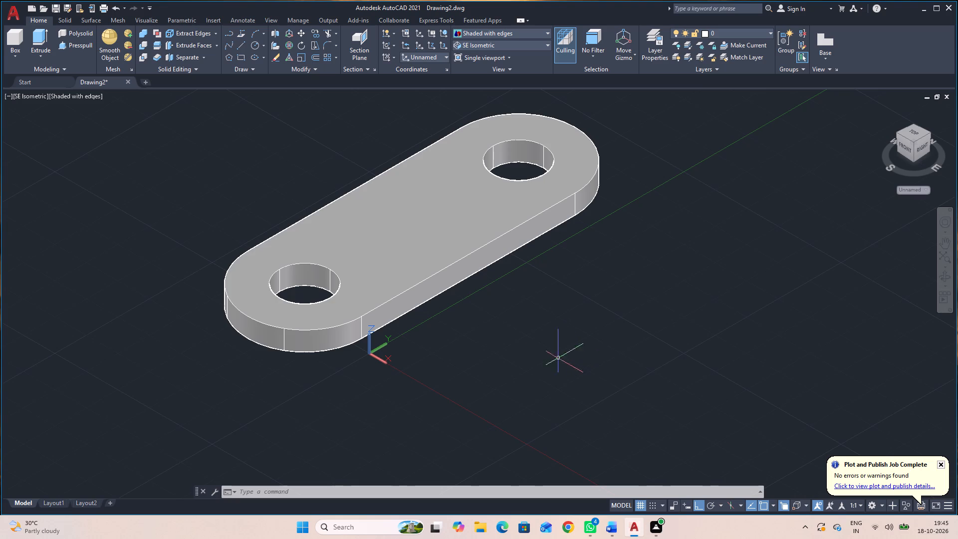
Move the round-ended plate about 116.5 units along the positive X direction, away from the origin.
{"action": "left_click", "coordinate": [441, 272]}
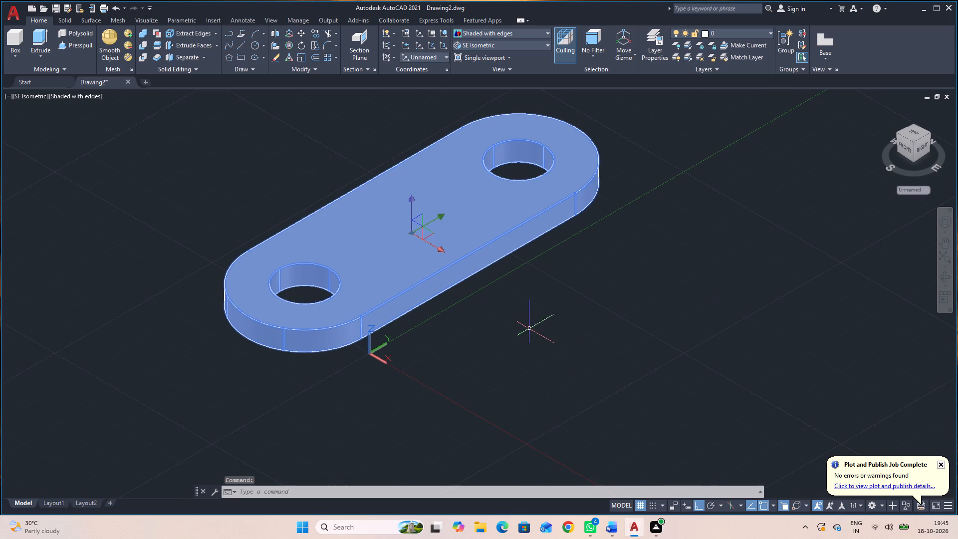
{"action": "type", "text": "M"}
{"action": "key", "text": "space"}
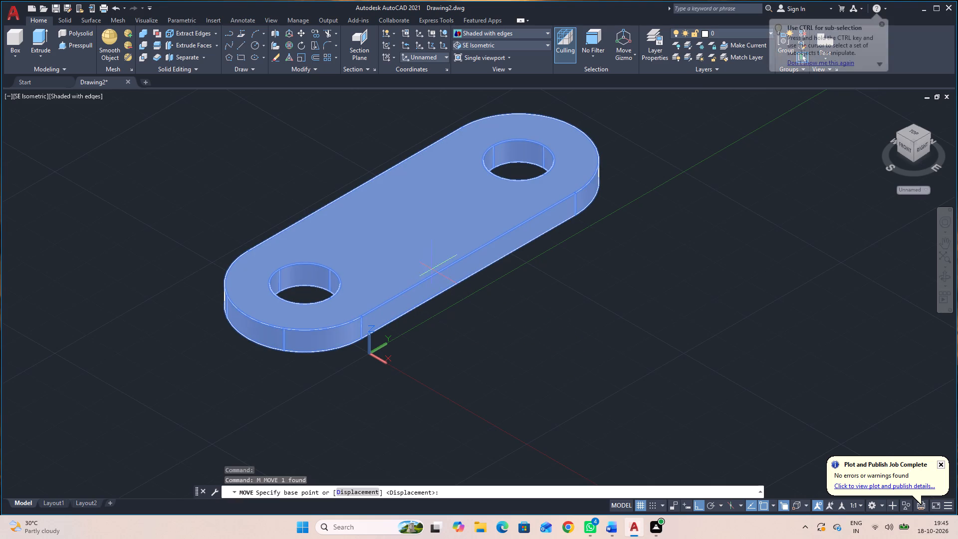
{"action": "left_click", "coordinate": [471, 252]}
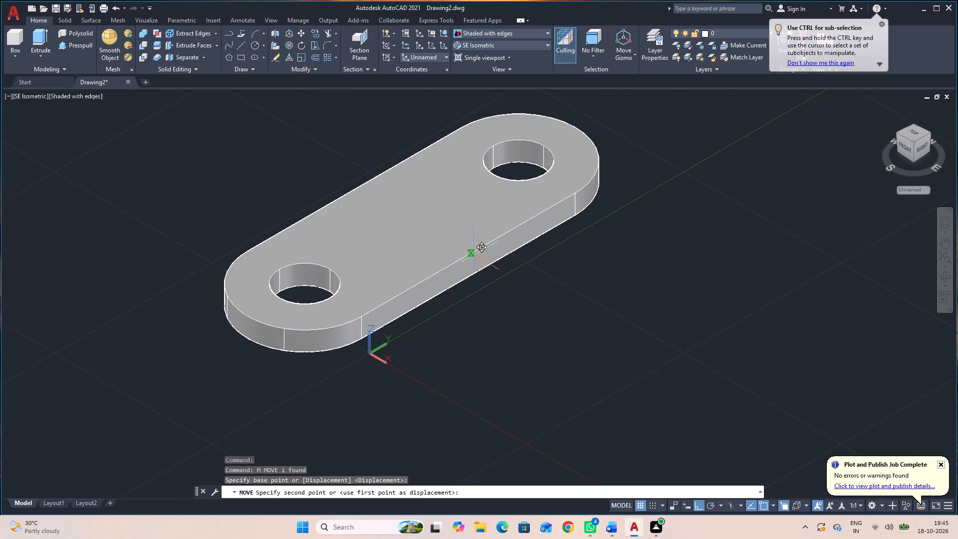
{"action": "middle_click_drag", "start_coordinate": [713, 345], "coordinate": [453, 211]}
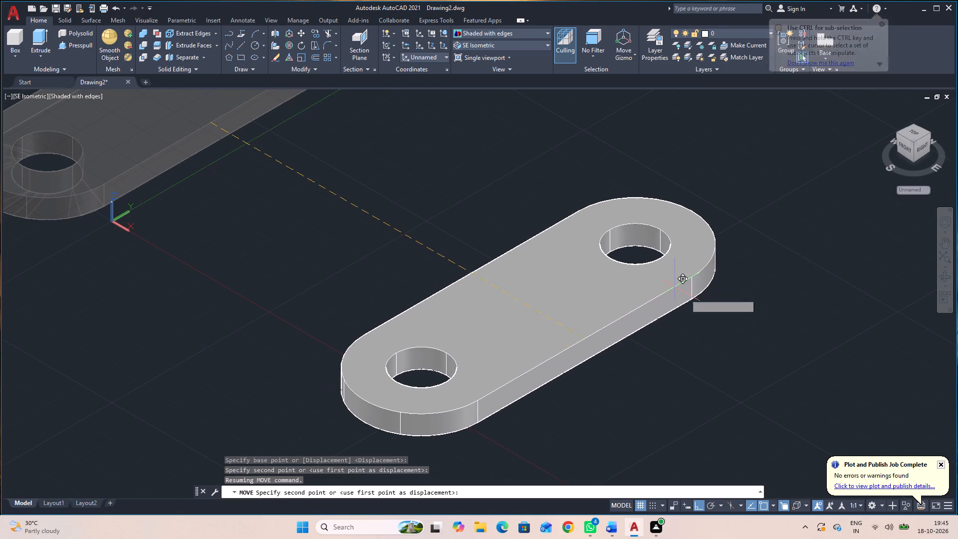
{"action": "middle_click", "coordinate": [689, 296]}
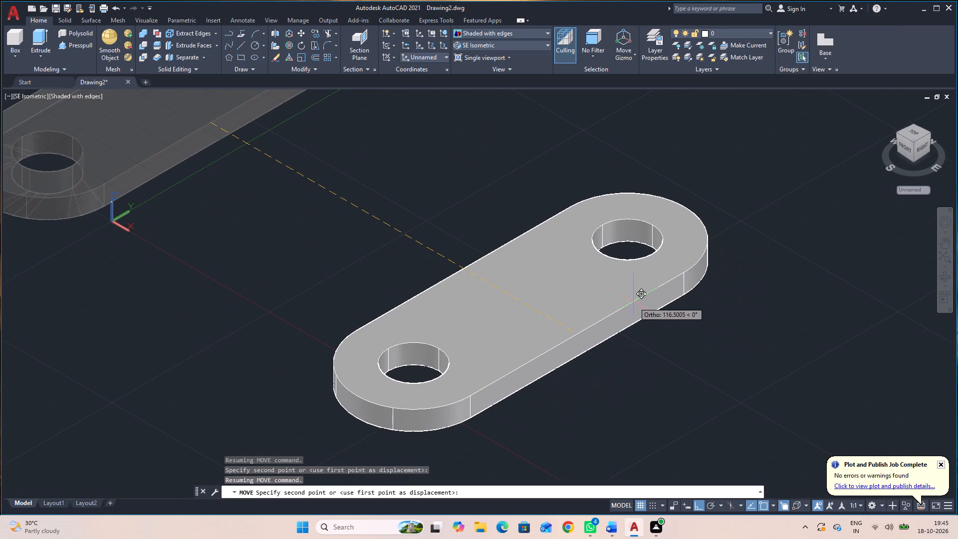
{"action": "left_click", "coordinate": [634, 302]}
Move the round-ended plate farther along the positive Y direction, using a point on its rounded end as base point.
{"action": "middle_click_drag", "start_coordinate": [689, 348], "coordinate": [428, 361]}
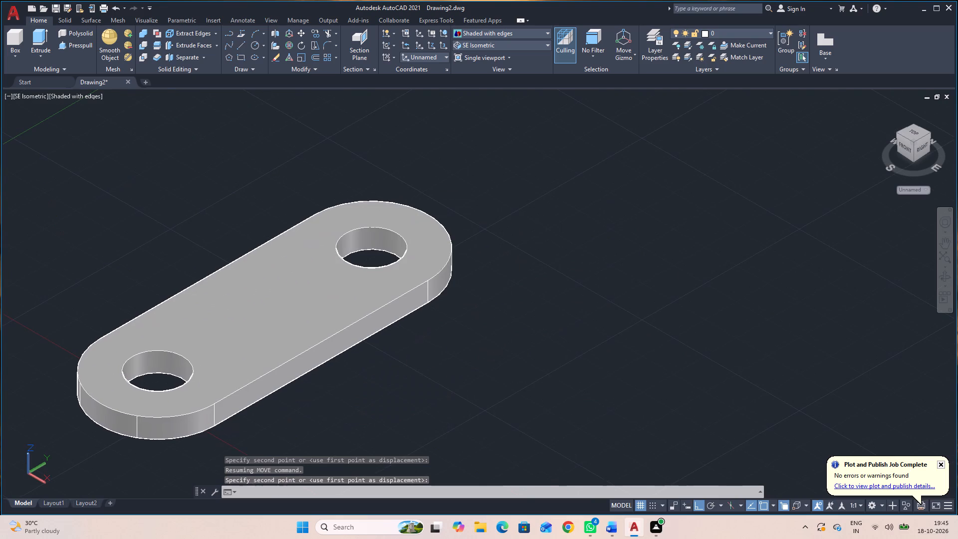
{"action": "left_click", "coordinate": [258, 320]}
{"action": "type", "text": "M"}
{"action": "key", "text": "space"}
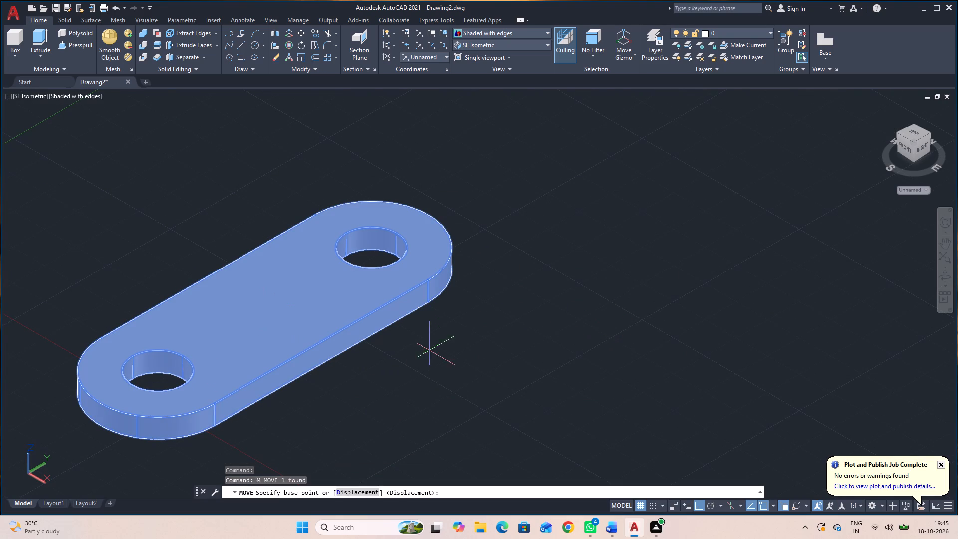
{"action": "left_click", "coordinate": [98, 403]}
{"action": "left_click", "coordinate": [409, 346]}
Draw a box from one hole's centre with its length reaching the other hole's centre, width 36 and height 9.
{"action": "middle_click_drag", "start_coordinate": [501, 346], "coordinate": [501, 416]}
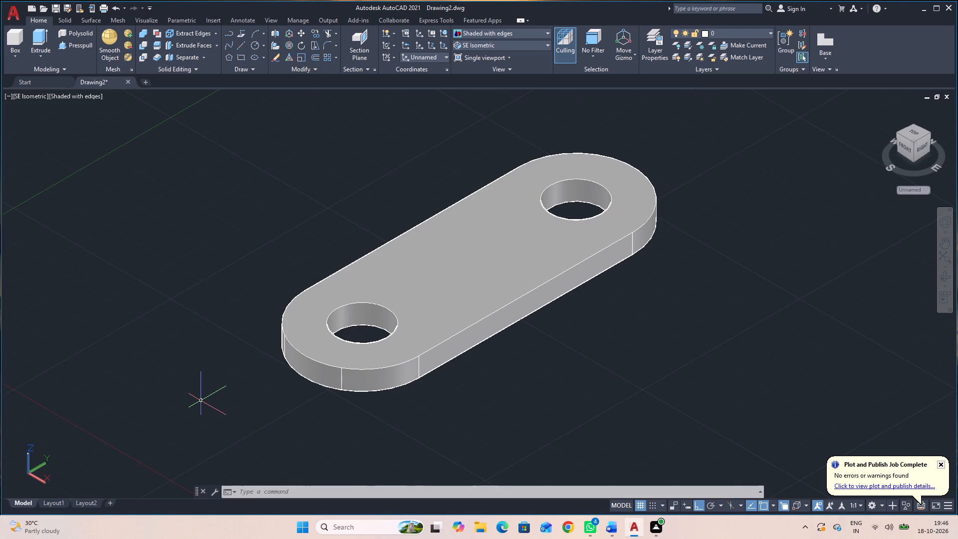
{"action": "left_click", "coordinate": [20, 34]}
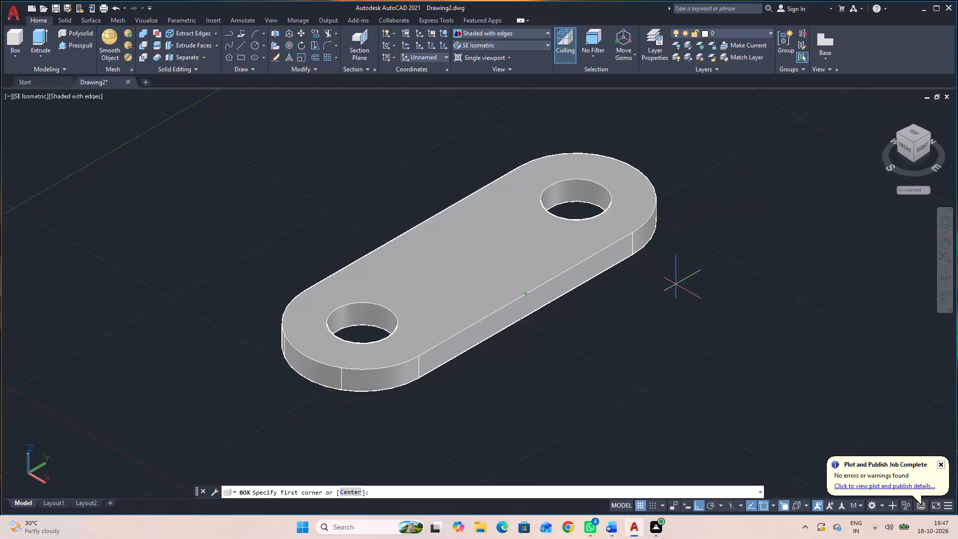
{"action": "left_click", "coordinate": [19, 34]}
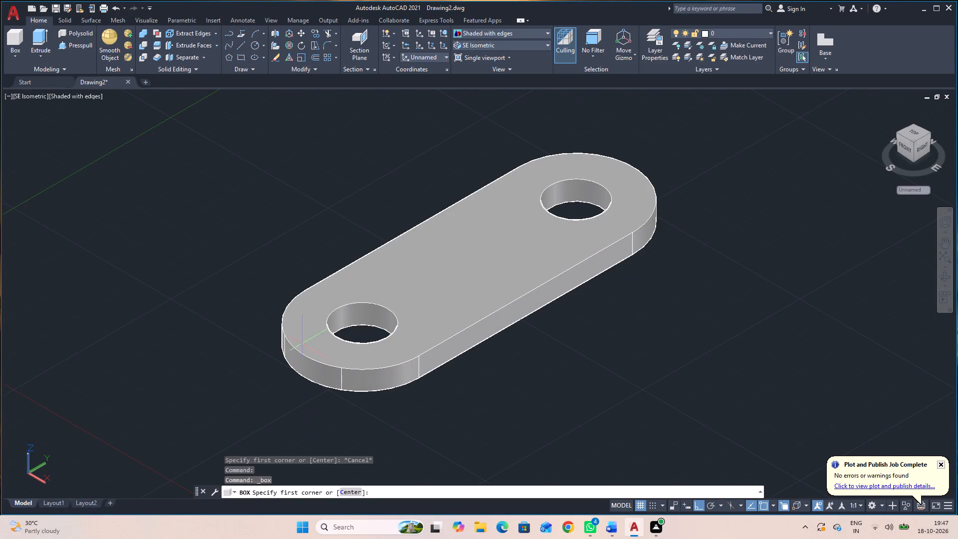
{"action": "left_click", "coordinate": [361, 321]}
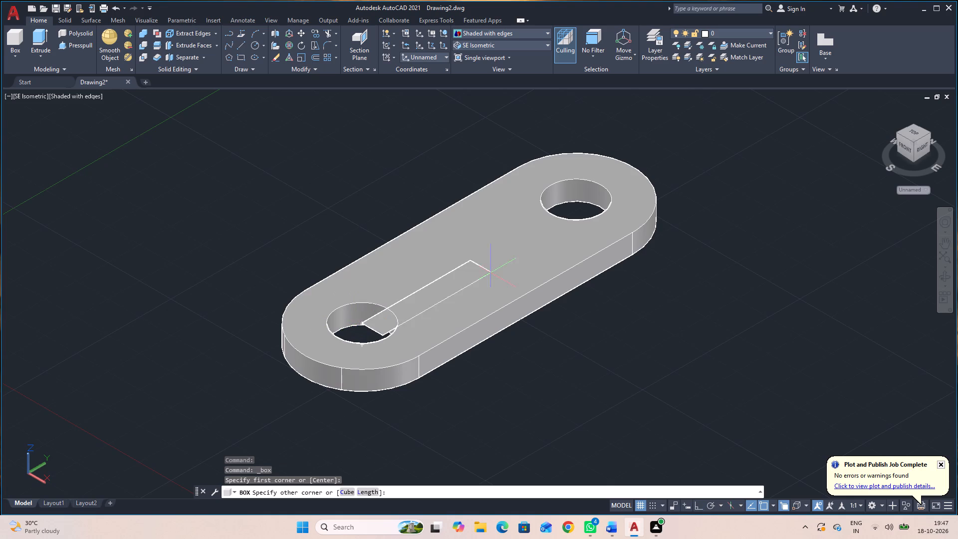
{"action": "type", "text": "L"}
{"action": "key", "text": "space"}
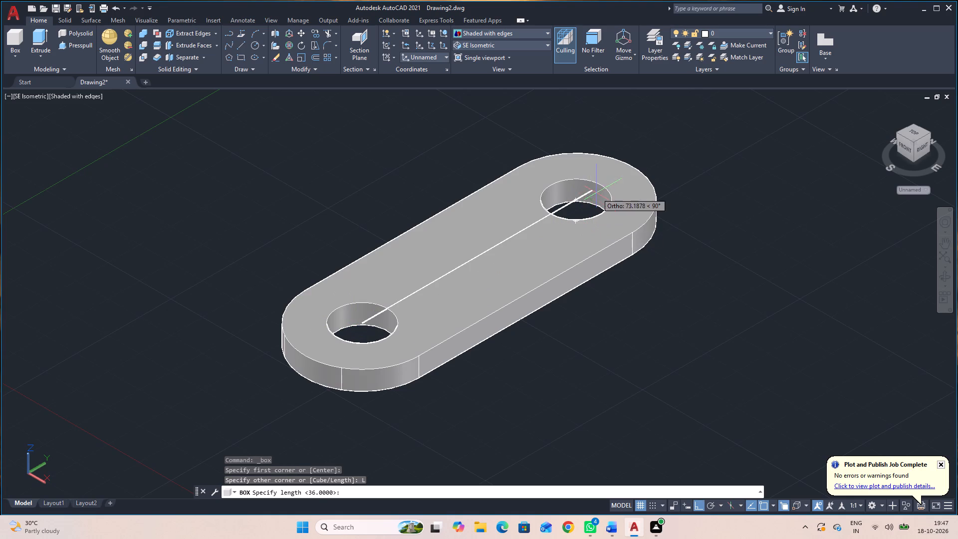
{"action": "left_click", "coordinate": [578, 200]}
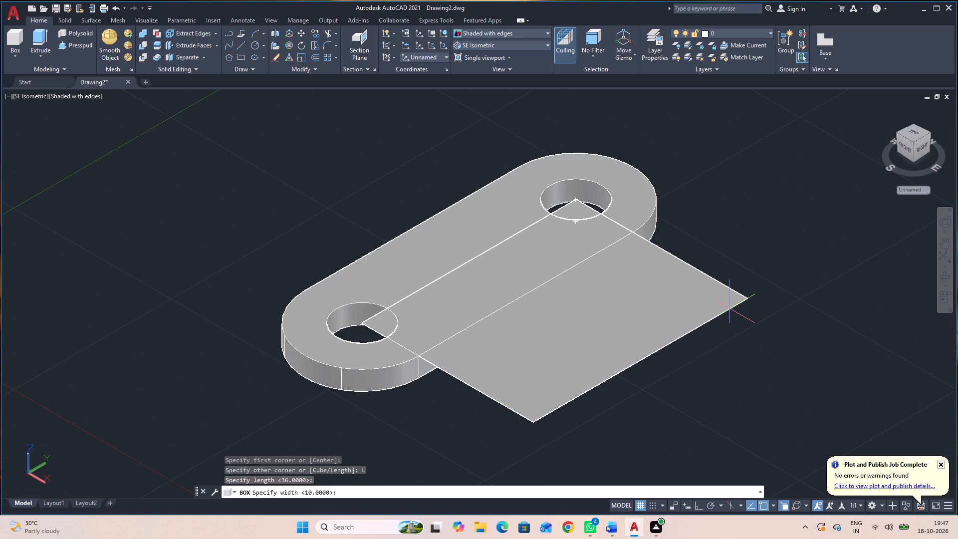
{"action": "type", "text": "36"}
{"action": "key", "text": "Return"}
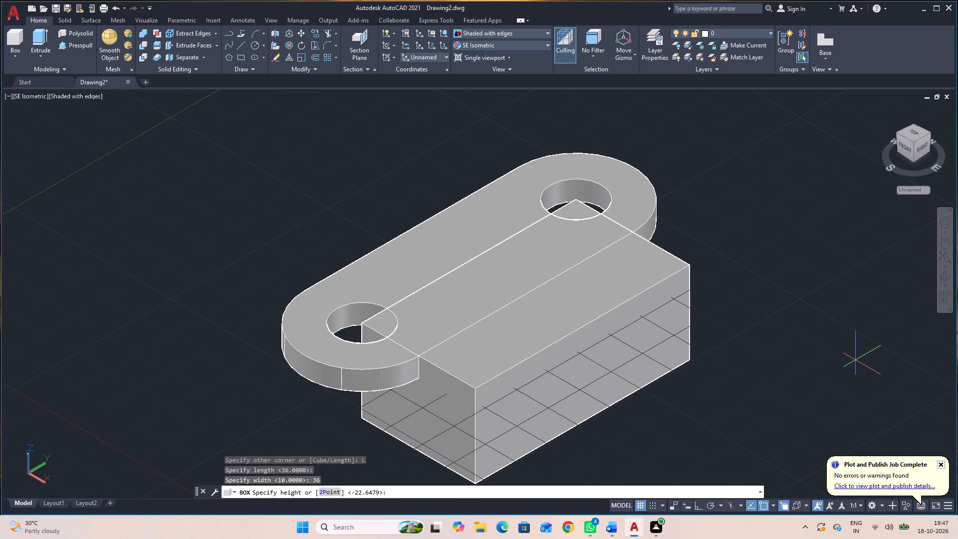
{"action": "key", "text": "9"}
{"action": "key", "text": "Return"}
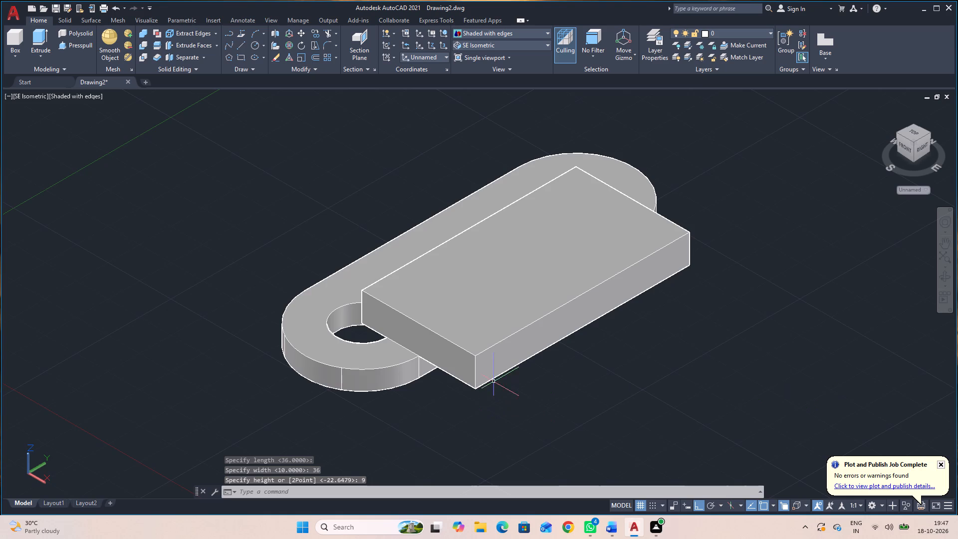
Move the new box straight down by 9 from the midpoint of its outer lower edge.
{"action": "left_click", "coordinate": [481, 364]}
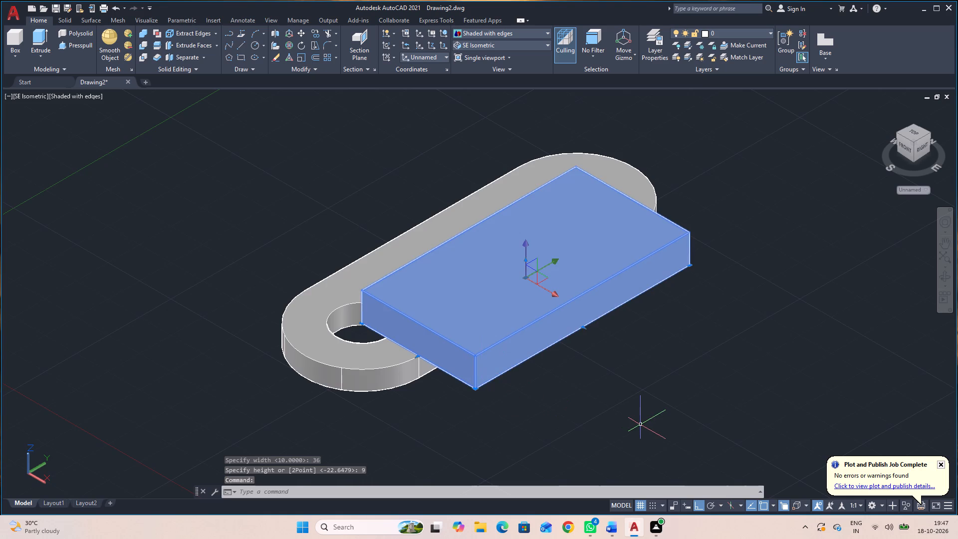
{"action": "type", "text": "M"}
{"action": "key", "text": "space"}
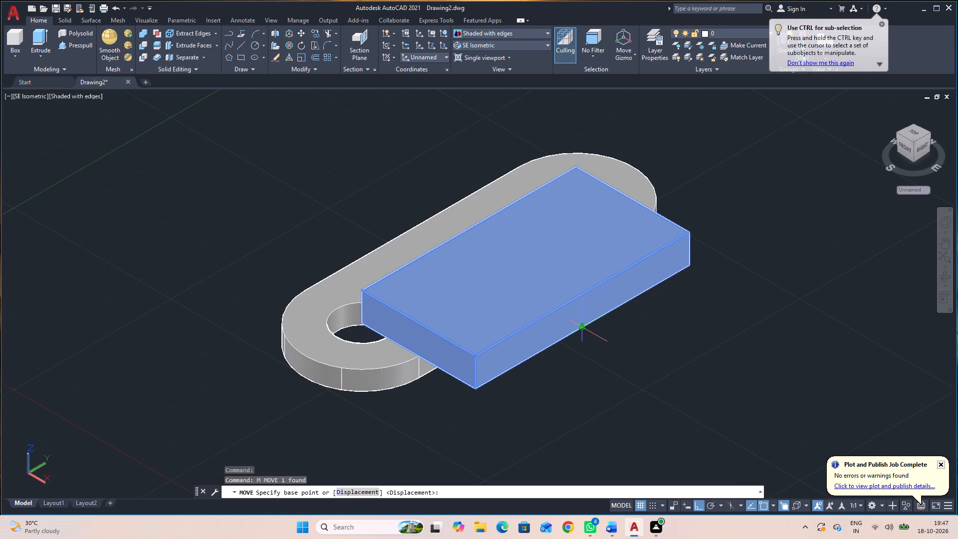
{"action": "left_click", "coordinate": [583, 328]}
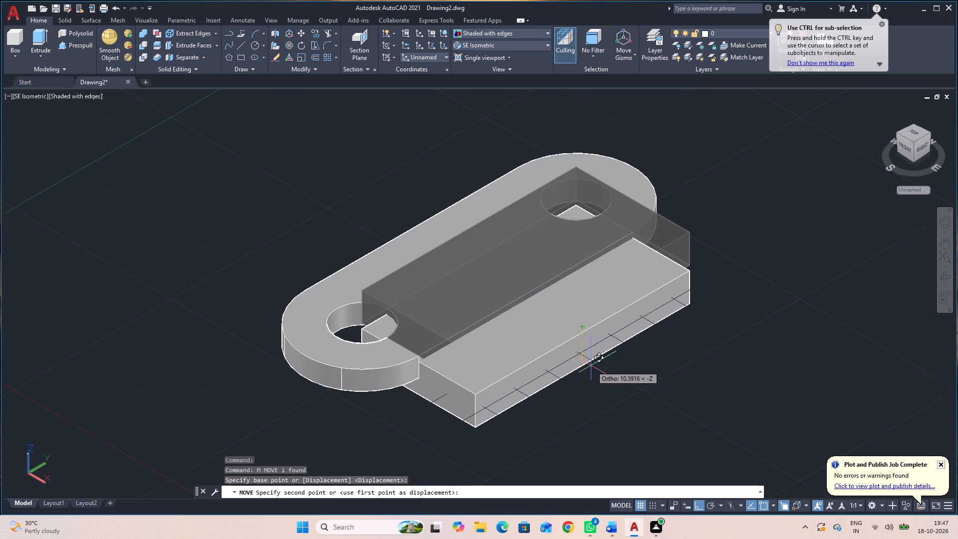
{"action": "key", "text": "9"}
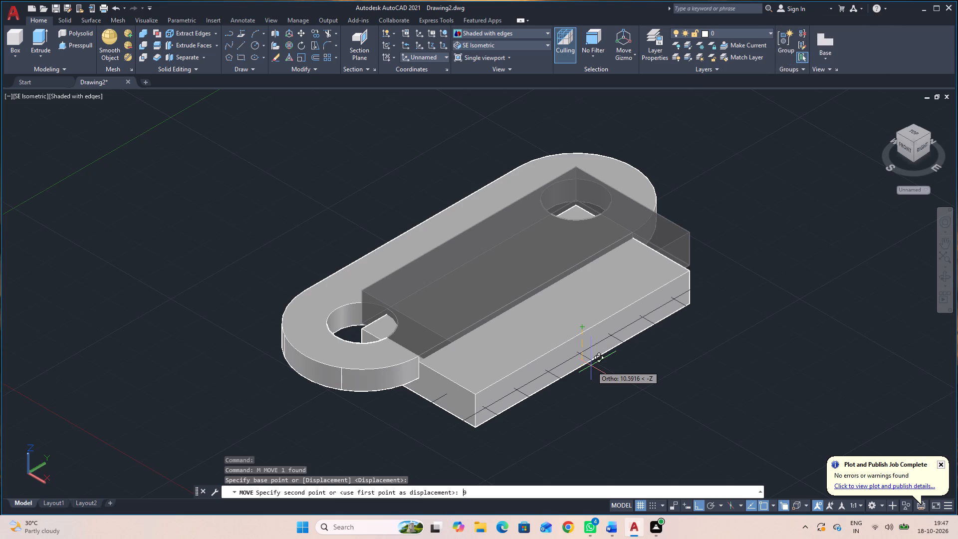
{"action": "key", "text": "Return"}
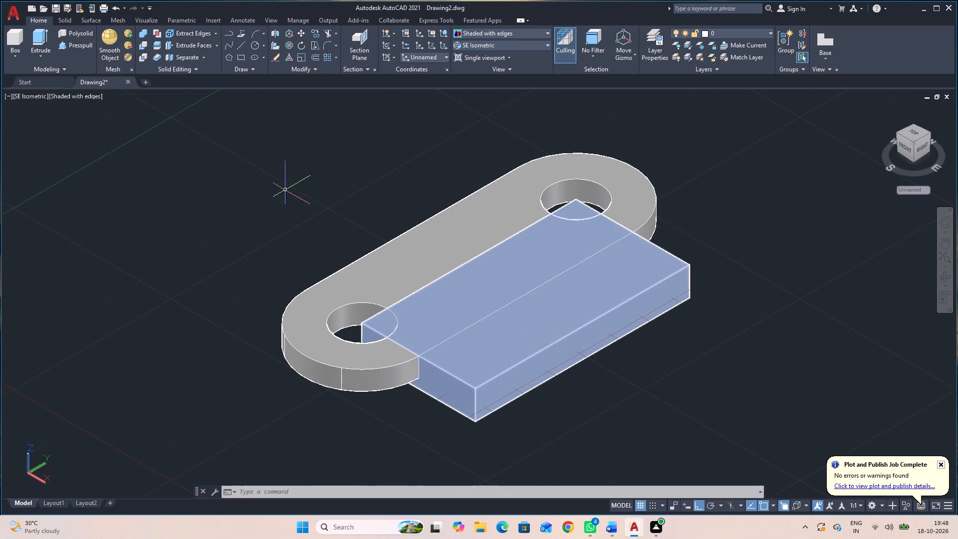
Draw an upright box starting 18 from the midpoint of the base box's outer top edge, length 36, width 9, height 30.
{"action": "left_click", "coordinate": [12, 37]}
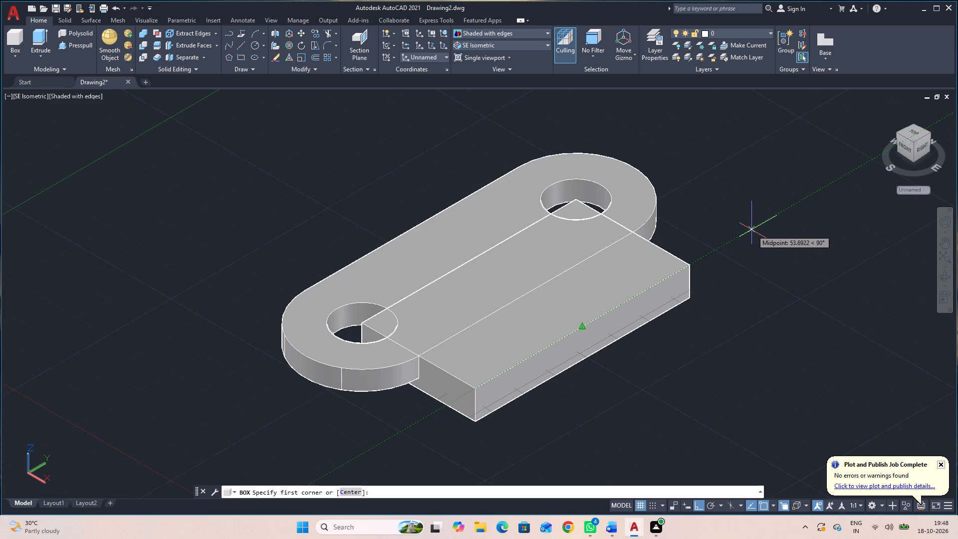
{"action": "type", "text": "19"}
{"action": "key", "text": "BackSpace"}
{"action": "key", "text": "8"}
{"action": "key", "text": "Return"}
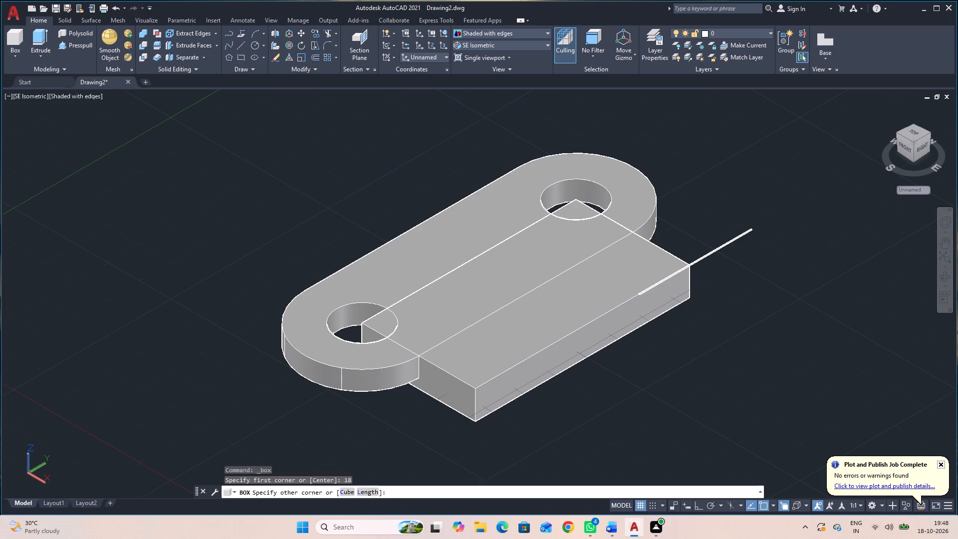
{"action": "type", "text": "L"}
{"action": "key", "text": "space"}
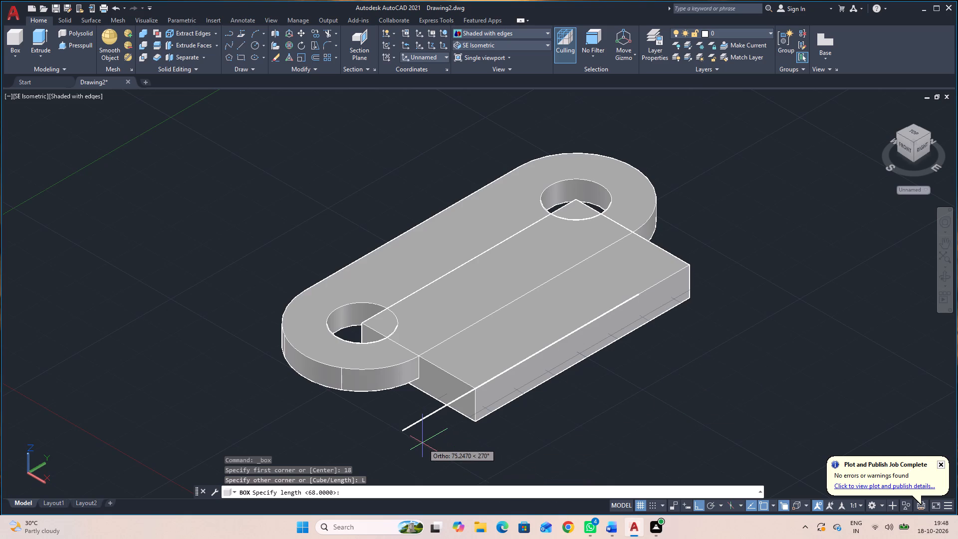
{"action": "type", "text": "36"}
{"action": "key", "text": "Return"}
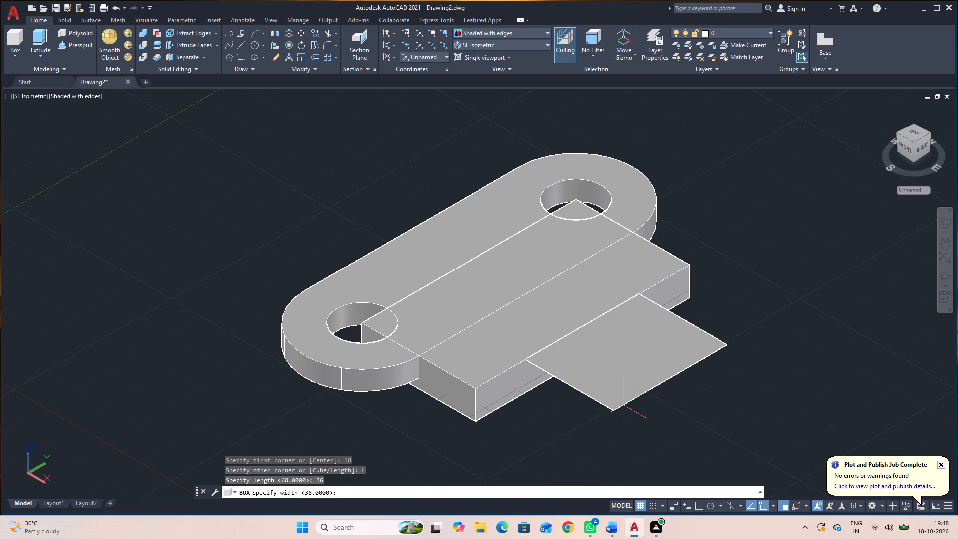
{"action": "key", "text": "9"}
{"action": "key", "text": "Return"}
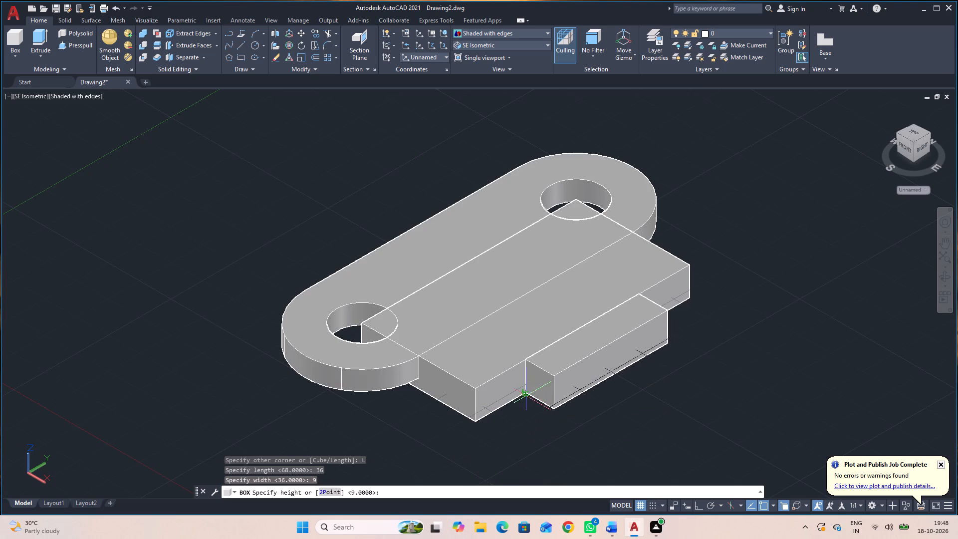
{"action": "type", "text": "30"}
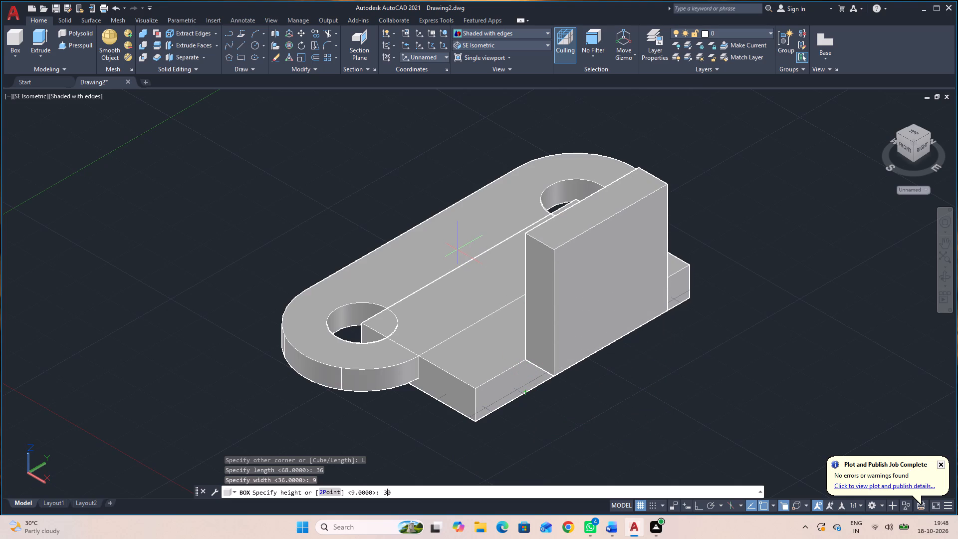
{"action": "key", "text": "Return"}
Move the upright block straight down from its lower inner corner to the base box's bottom outer edge.
{"action": "left_click", "coordinate": [547, 353]}
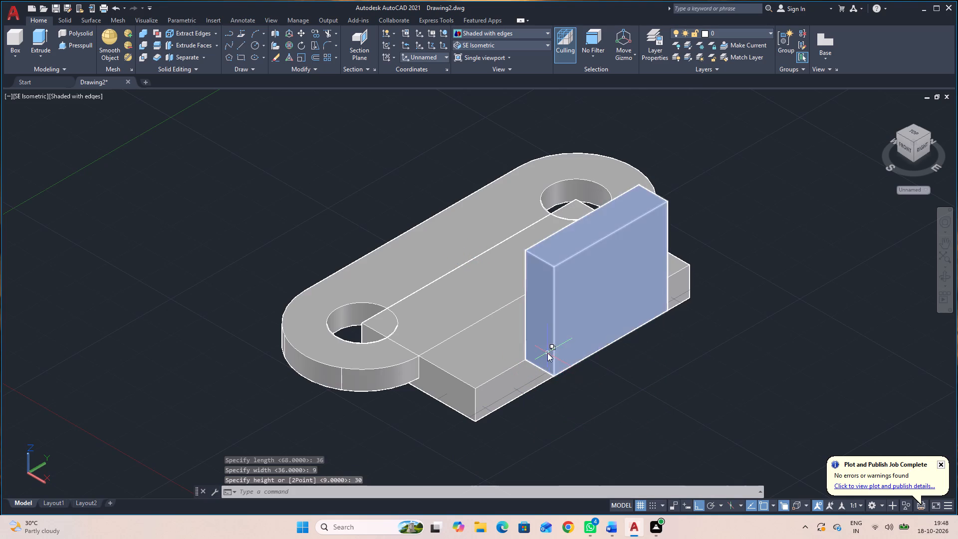
{"action": "type", "text": "M"}
{"action": "key", "text": "space"}
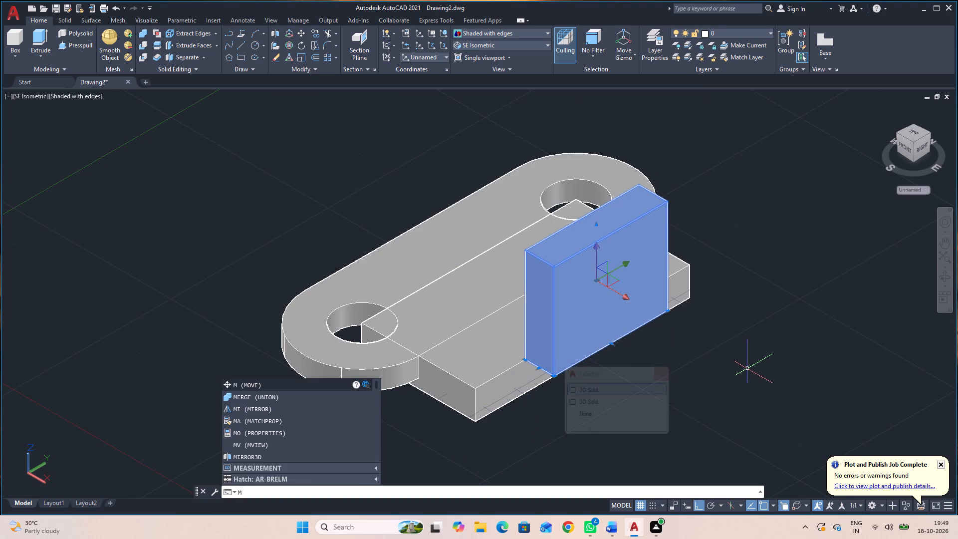
{"action": "key", "text": "space"}
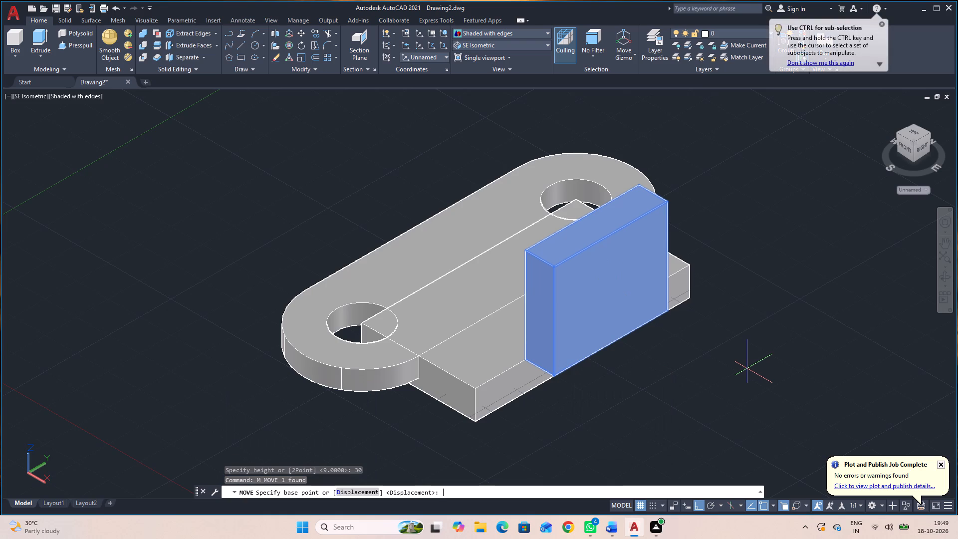
{"action": "left_click", "coordinate": [526, 359]}
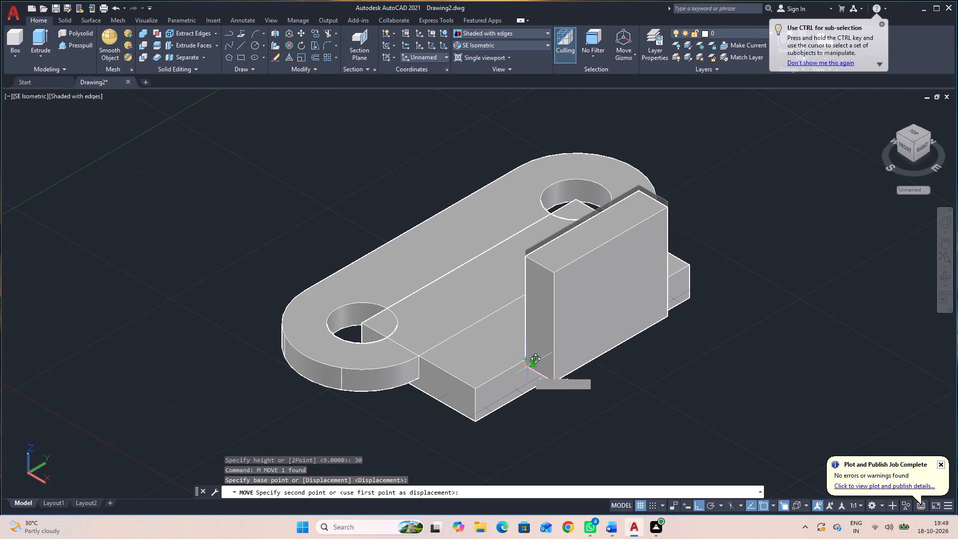
{"action": "left_click", "coordinate": [525, 393]}
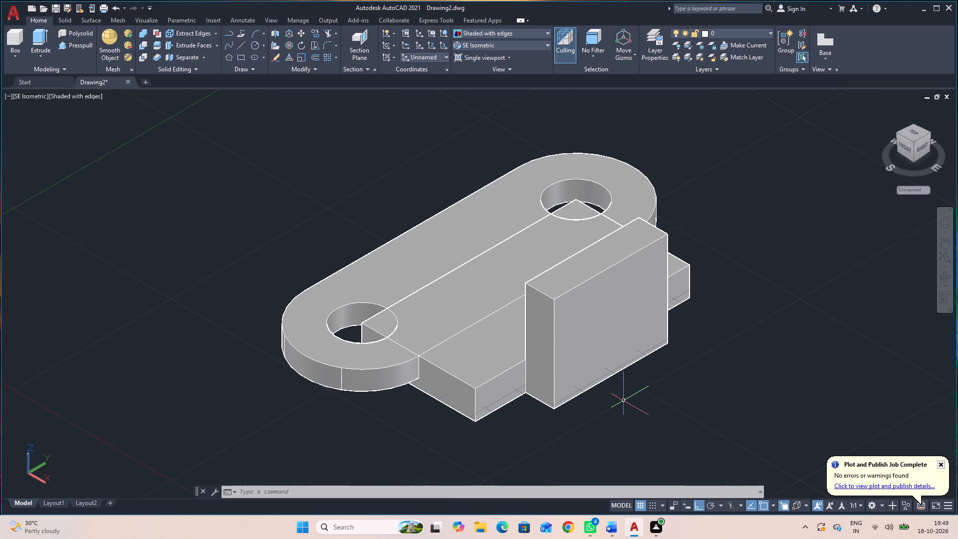
Move the upright block inward from its outer lower corner so its outer face is flush with the base box's outer face.
{"action": "key", "text": "m"}
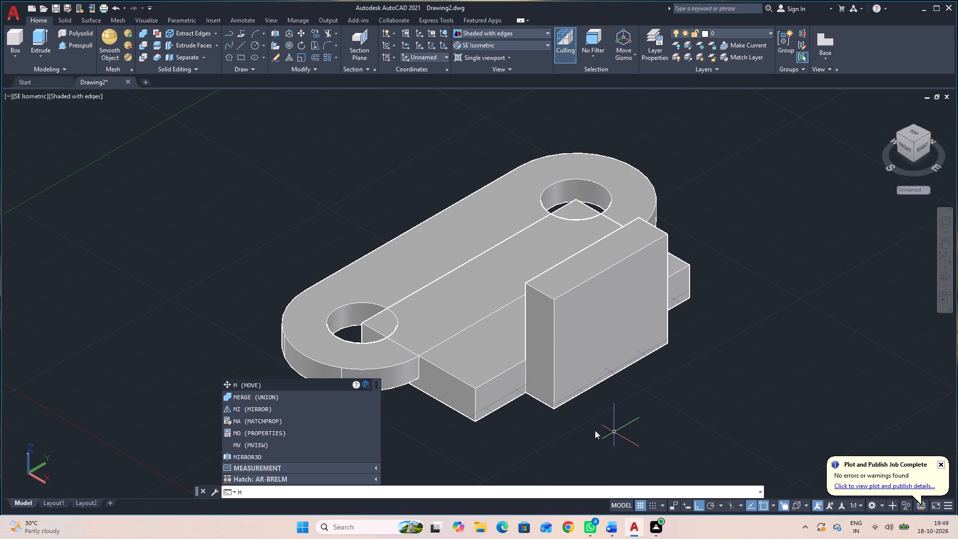
{"action": "key", "text": "space"}
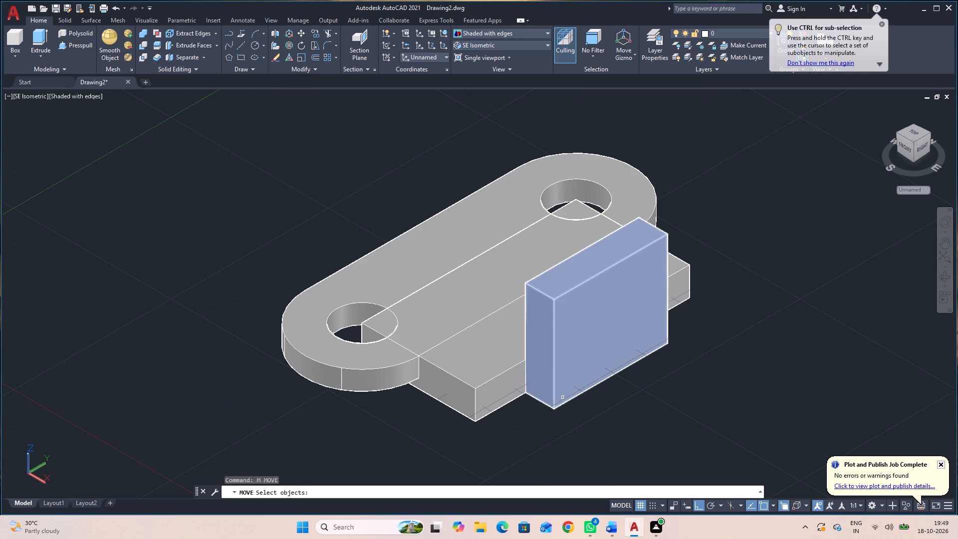
{"action": "left_click", "coordinate": [563, 398]}
{"action": "key", "text": "space"}
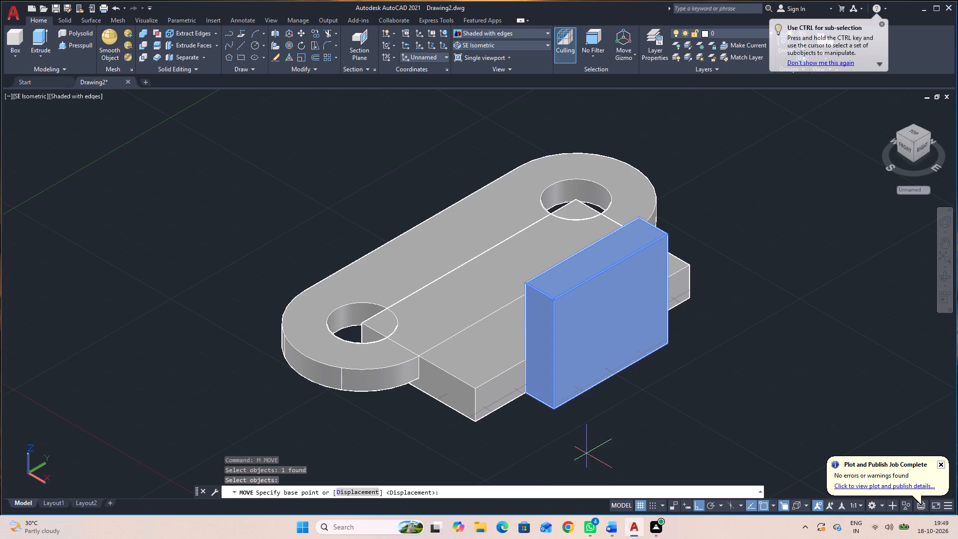
{"action": "left_click", "coordinate": [554, 407]}
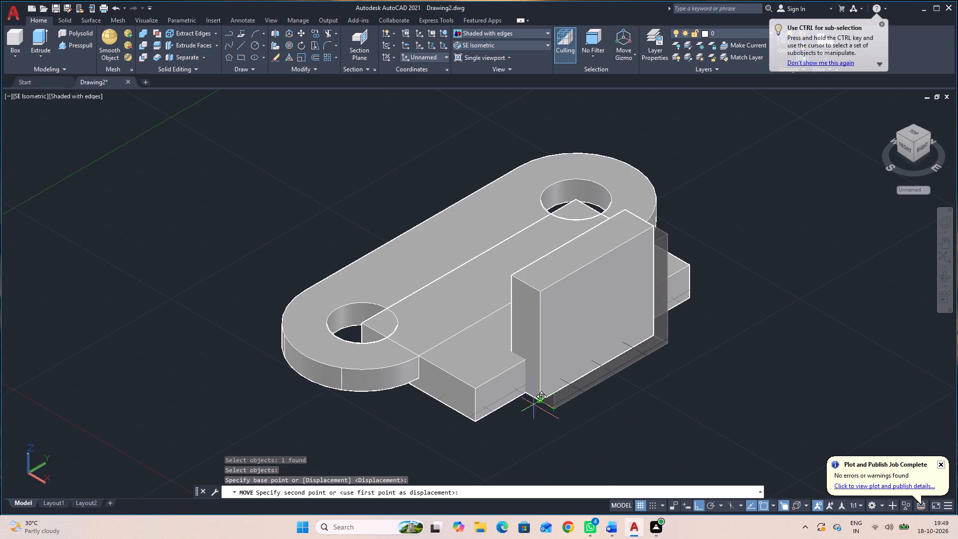
{"action": "left_click", "coordinate": [525, 391]}
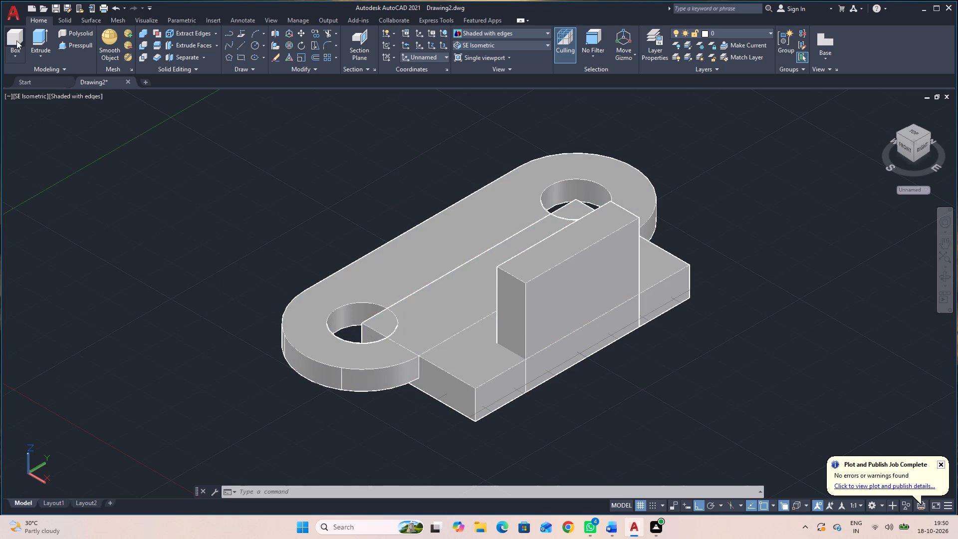
Presspull the base box corners protruding into both plate holes downward through the box to clear the holes.
{"action": "left_click", "coordinate": [75, 44]}
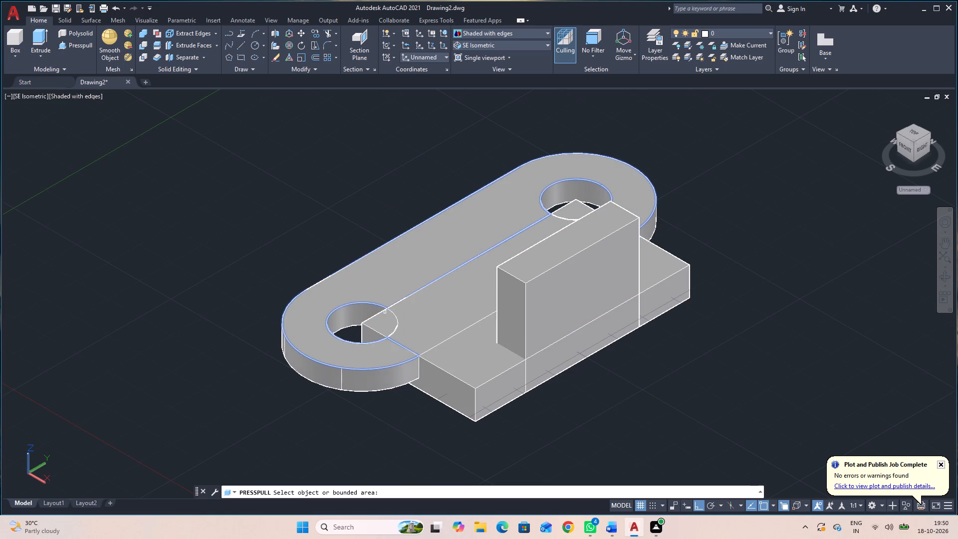
{"action": "left_click", "coordinate": [385, 325]}
{"action": "left_click", "coordinate": [394, 468]}
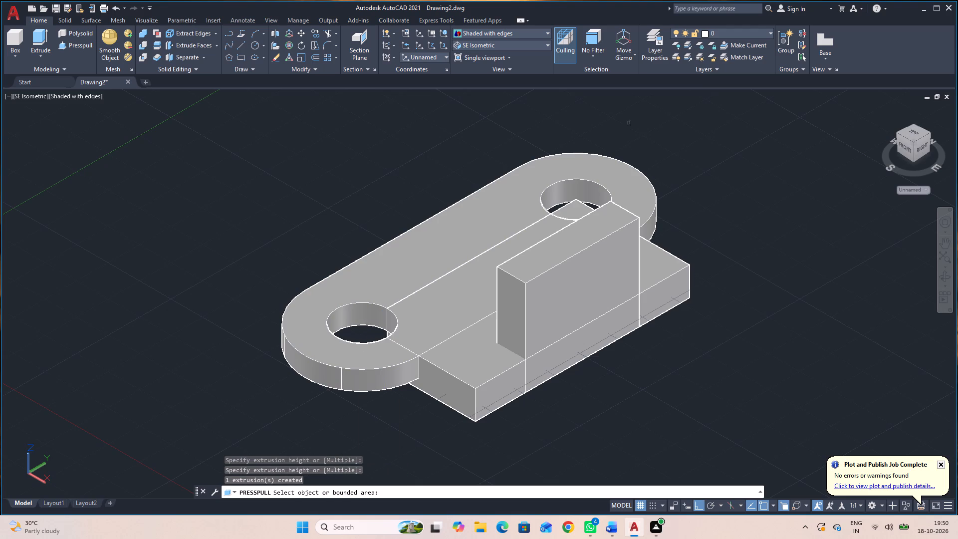
{"action": "left_click", "coordinate": [576, 211]}
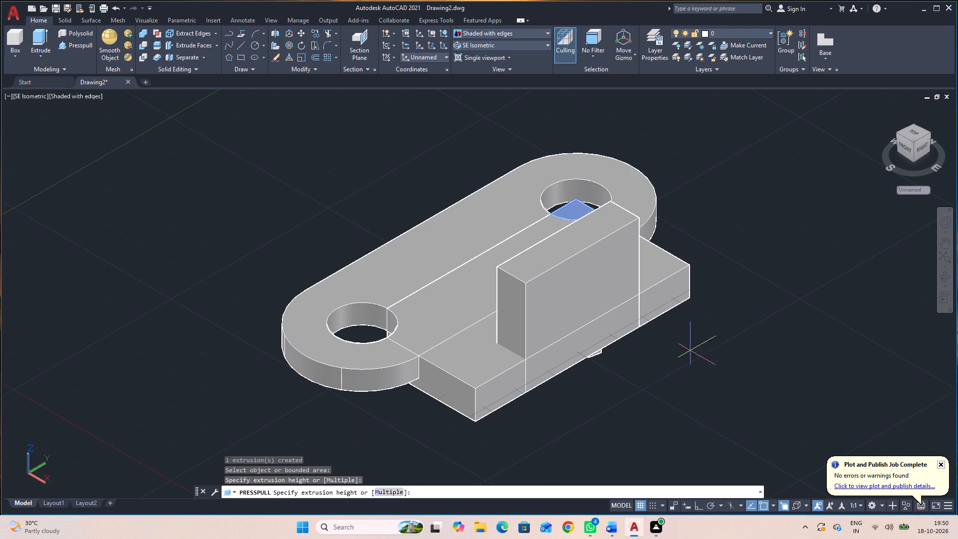
{"action": "left_click", "coordinate": [702, 452]}
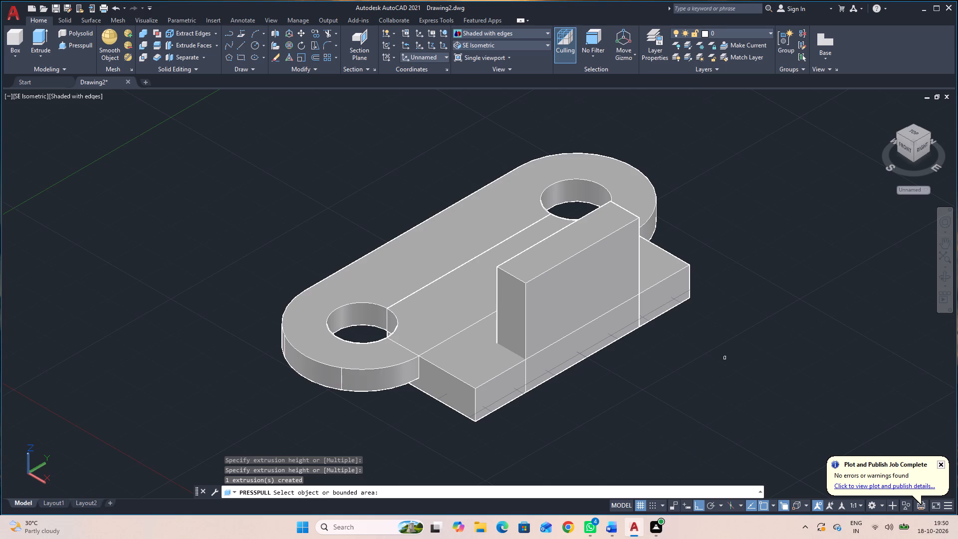
{"action": "key", "text": "Escape"}
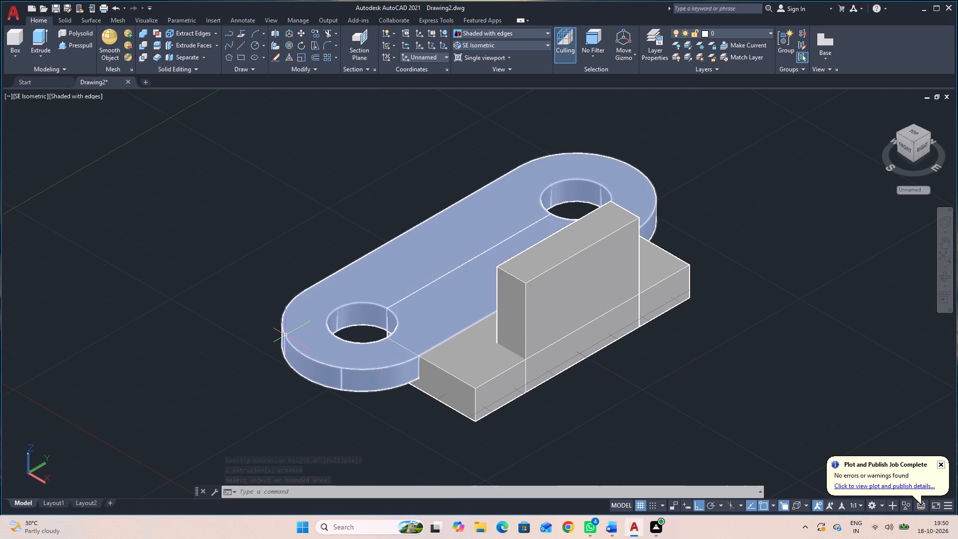
Draw guide lines around the base box's exposed top beside the upright block, ending with 9 along the plate edge and 9 inward.
{"action": "type", "text": "L"}
{"action": "key", "text": "space"}
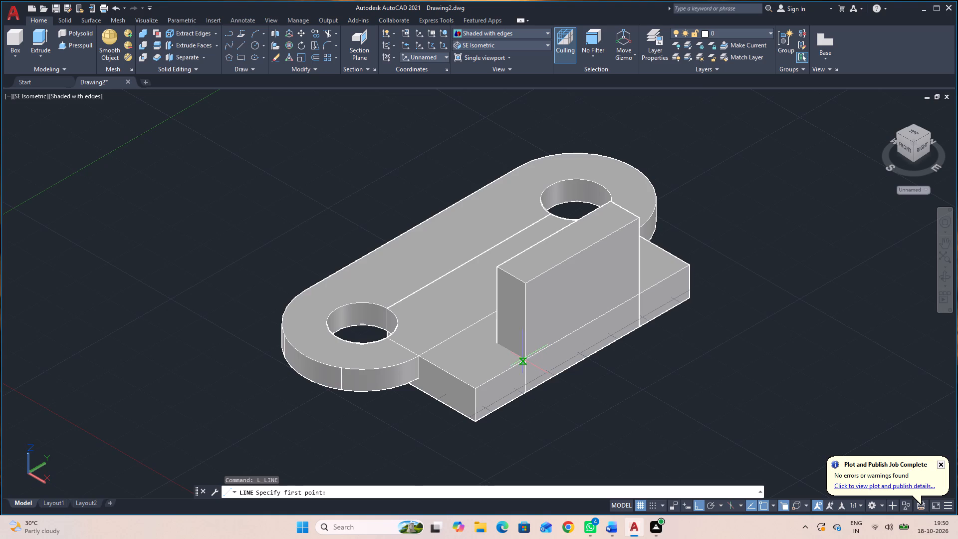
{"action": "left_click", "coordinate": [420, 357]}
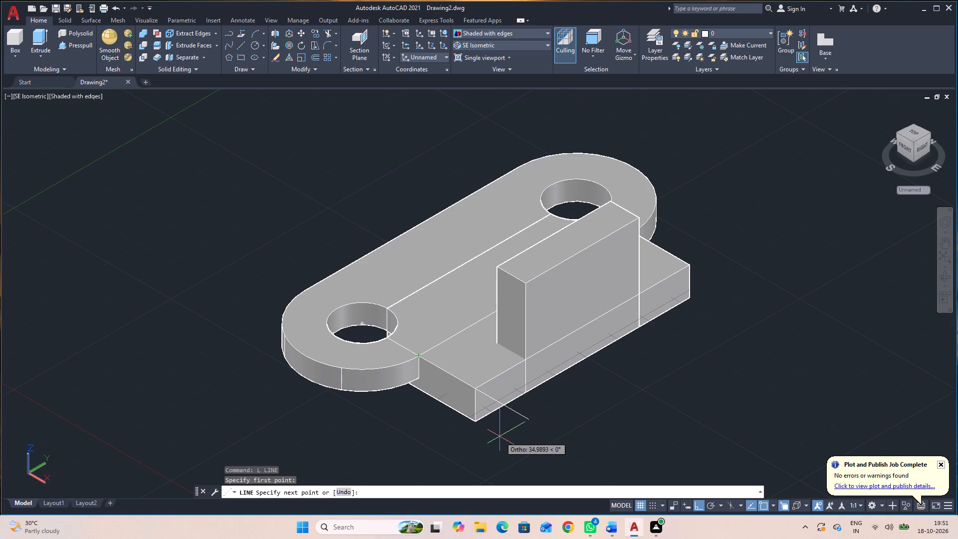
{"action": "left_click", "coordinate": [474, 389]}
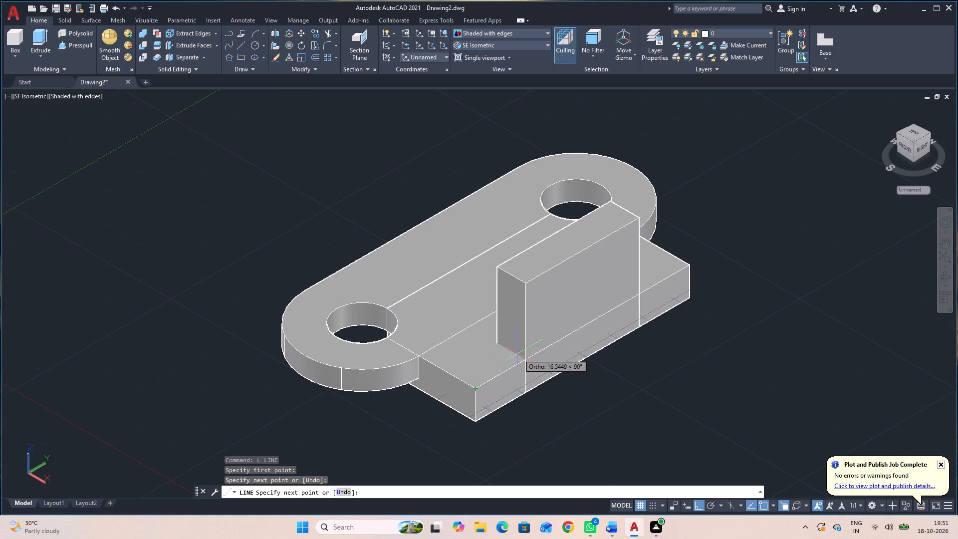
{"action": "left_click", "coordinate": [527, 358]}
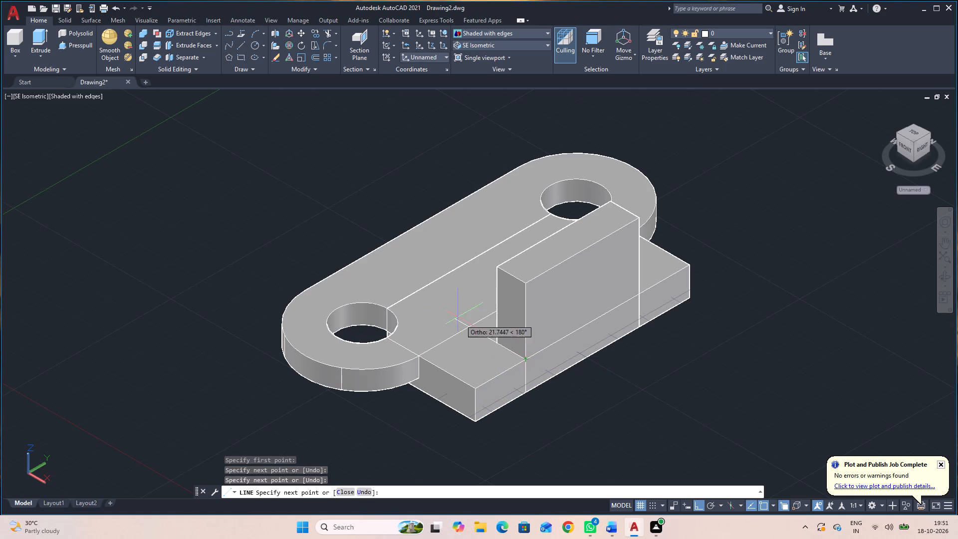
{"action": "left_click", "coordinate": [468, 326]}
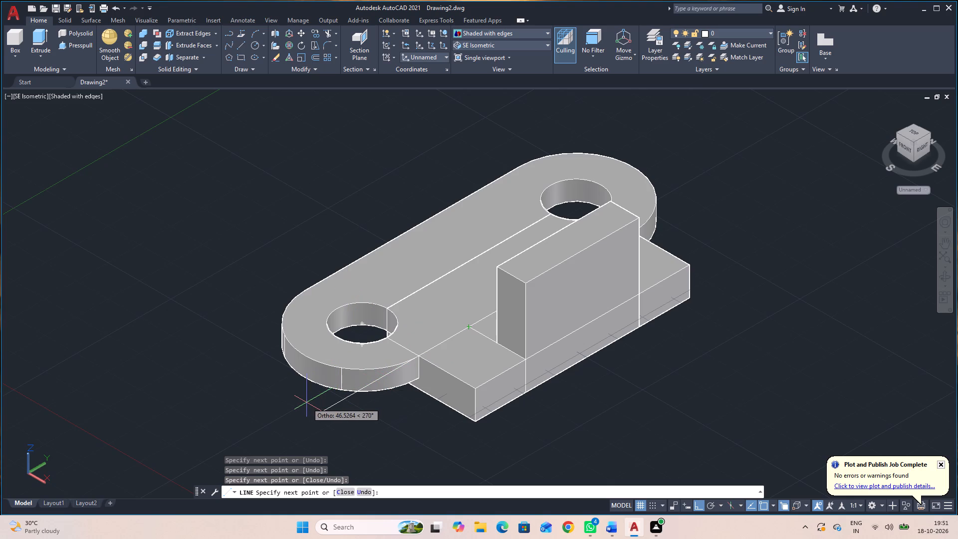
{"action": "key", "text": "9"}
{"action": "key", "text": "Return"}
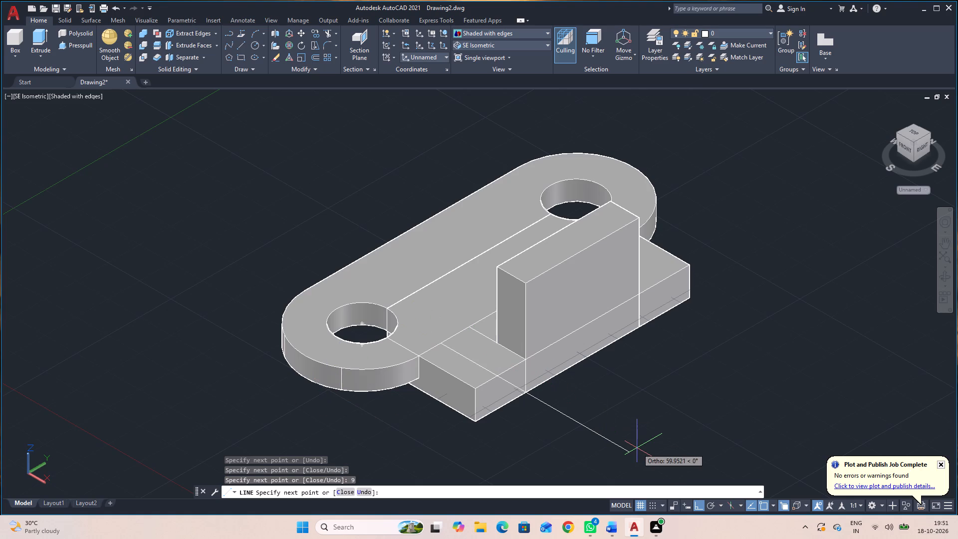
{"action": "key", "text": "9"}
{"action": "key", "text": "Return"}
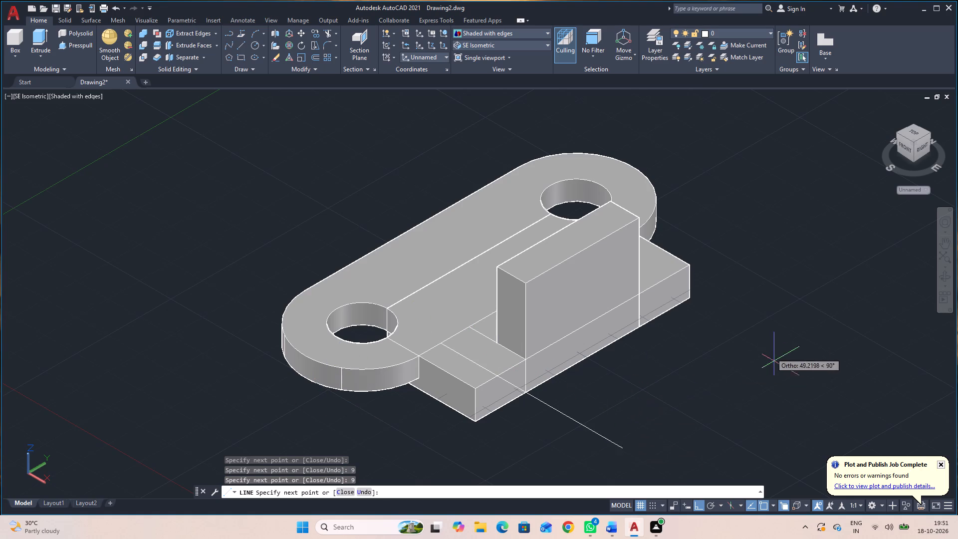
{"action": "key", "text": "Escape"}
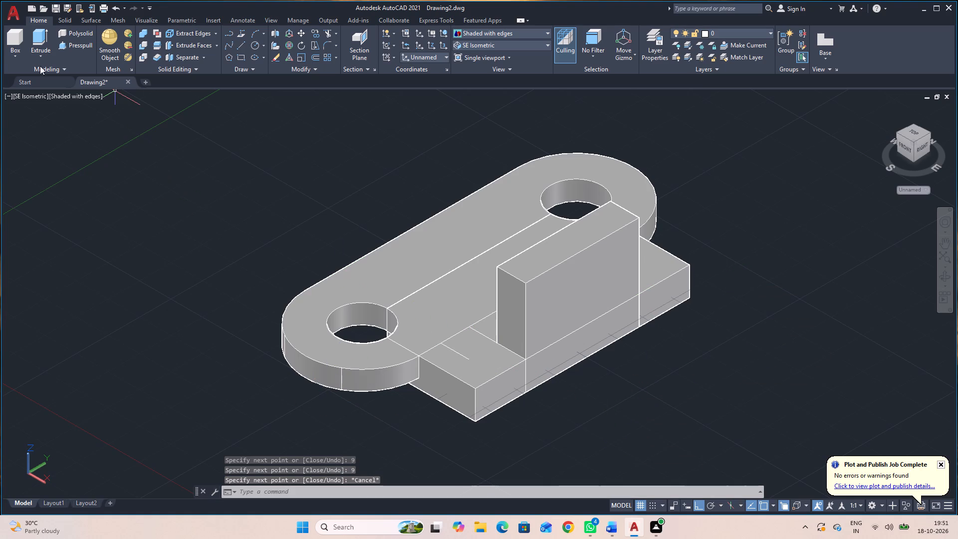
Draw a cylinder of radius 9 centred on the end of the inner guide line, reaching down to the base box's bottom corner.
{"action": "left_click", "coordinate": [19, 55]}
{"action": "left_click", "coordinate": [23, 87]}
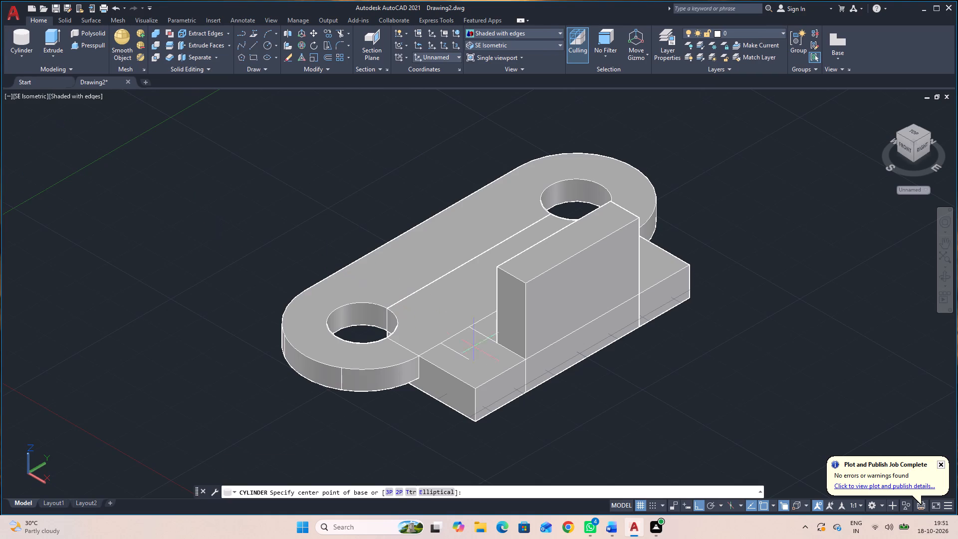
{"action": "left_click", "coordinate": [472, 358]}
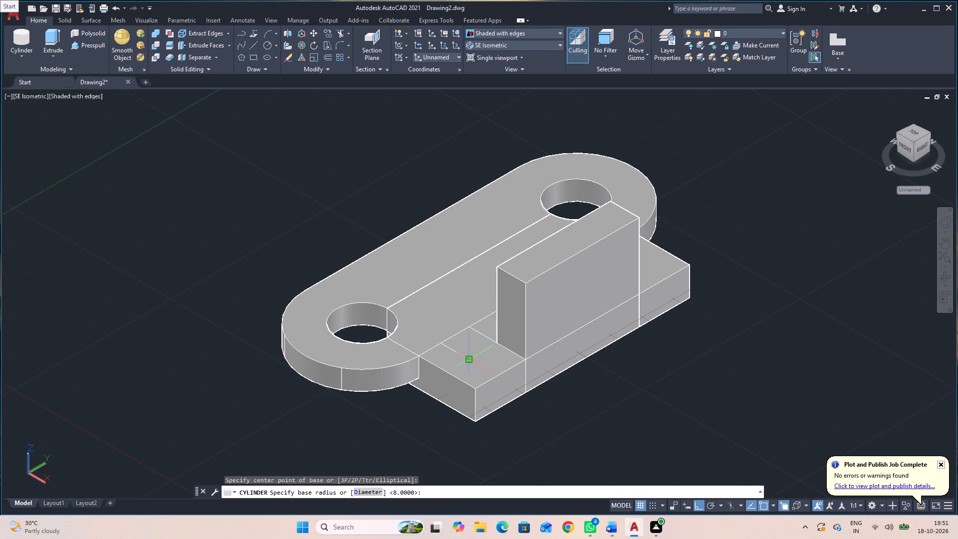
{"action": "key", "text": "9"}
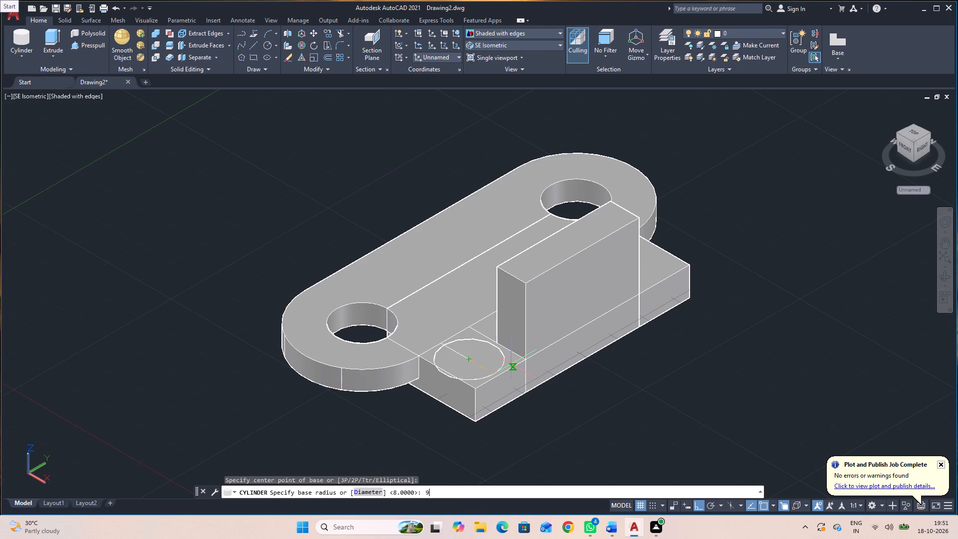
{"action": "key", "text": "Return"}
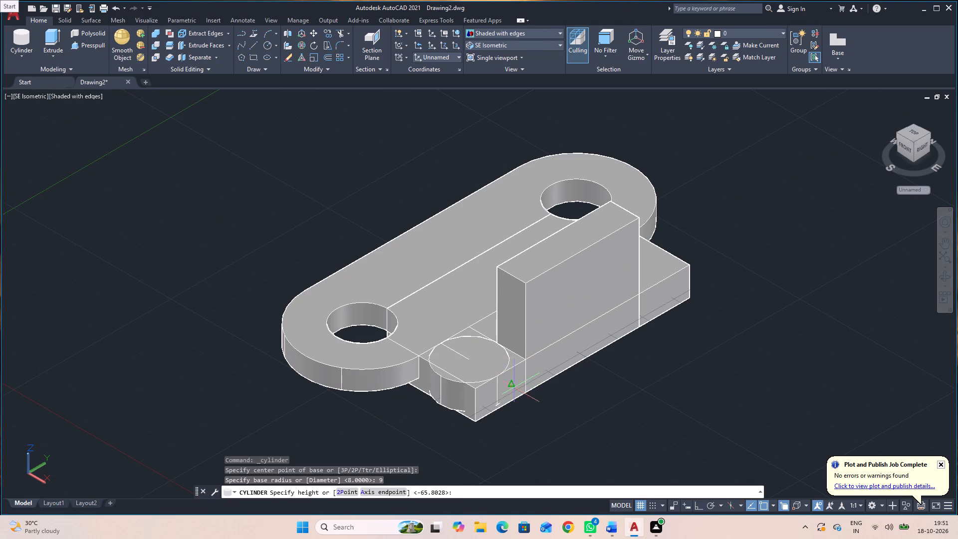
{"action": "scroll", "coordinate": [507, 362], "scroll_direction": "up", "scroll_amount": 5}
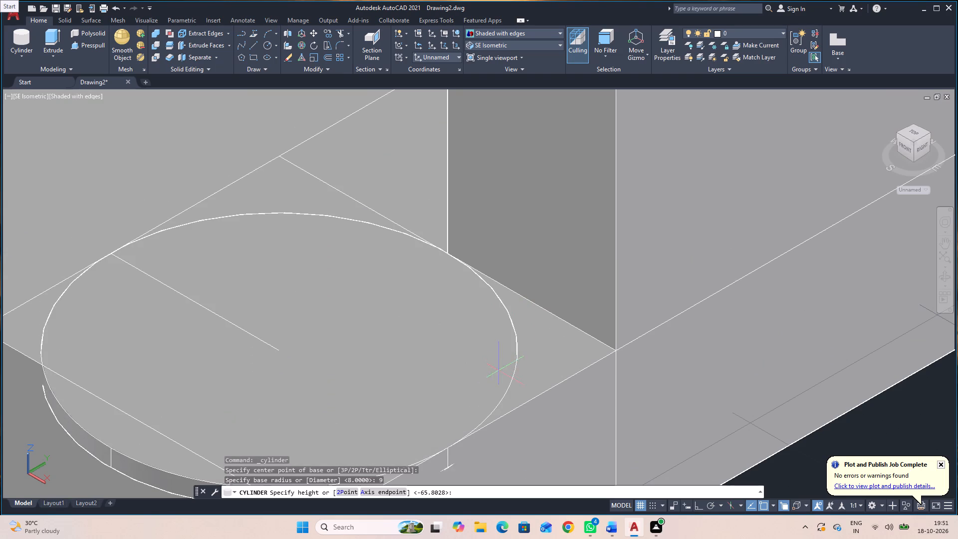
{"action": "scroll", "coordinate": [502, 388], "scroll_direction": "down", "scroll_amount": 3}
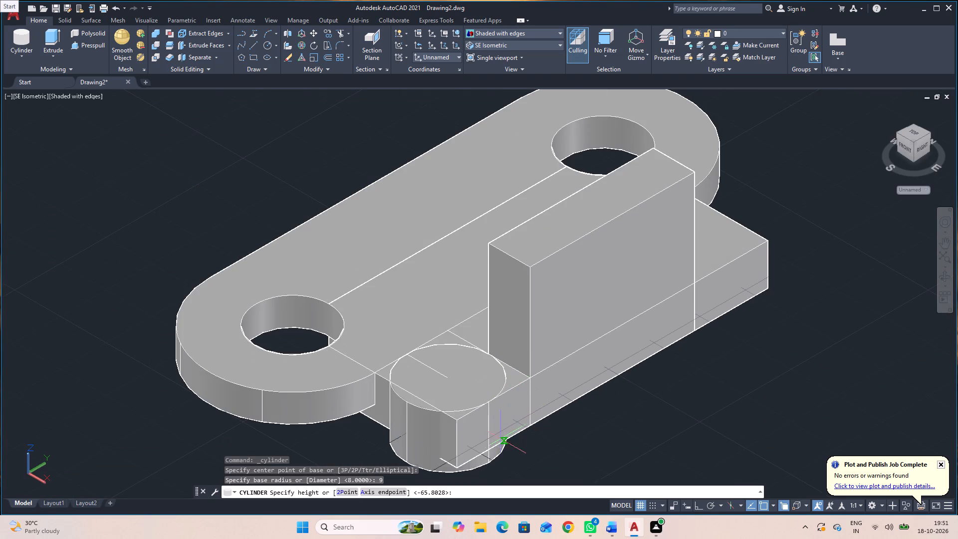
{"action": "left_click", "coordinate": [461, 467]}
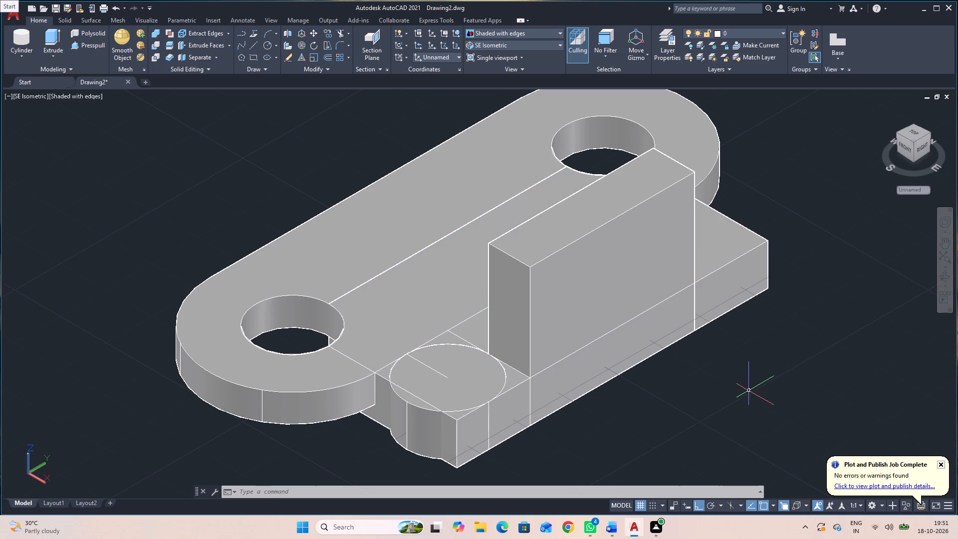
Draw guide lines around the base box's exposed top at the end without a cylinder, ending with 9 along the plate edge and 9 inward.
{"action": "middle_click_drag", "start_coordinate": [712, 399], "coordinate": [666, 384]}
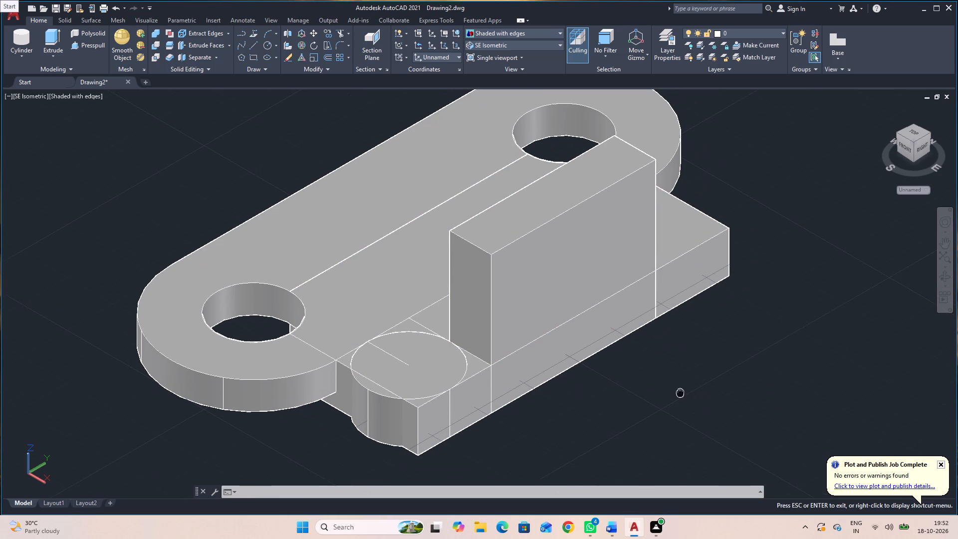
{"action": "middle_click_drag", "start_coordinate": [666, 384], "coordinate": [665, 384]}
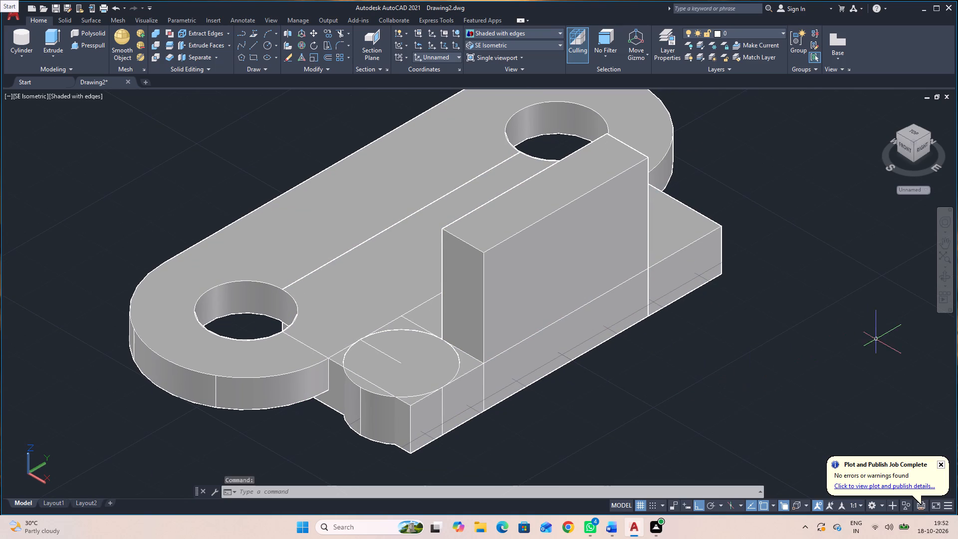
{"action": "left_click", "coordinate": [941, 275]}
{"action": "left_click_drag", "start_coordinate": [800, 366], "coordinate": [702, 386]}
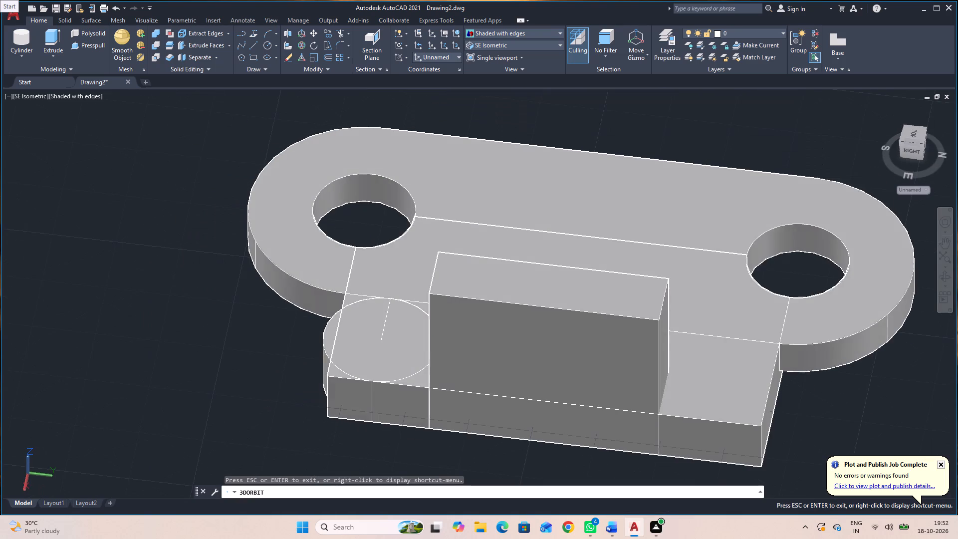
{"action": "middle_click_drag", "start_coordinate": [889, 357], "coordinate": [699, 347]}
{"action": "key", "text": "Escape"}
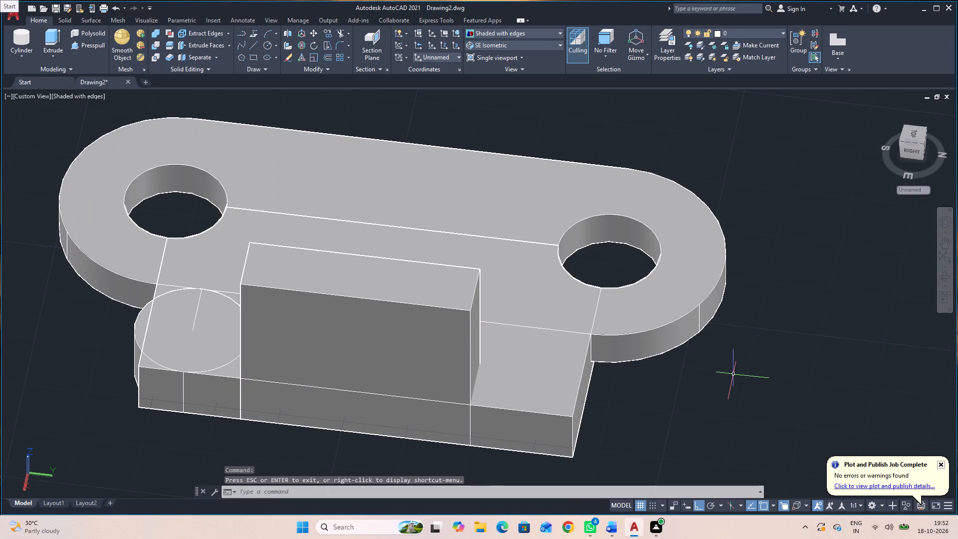
{"action": "type", "text": "L"}
{"action": "key", "text": "space"}
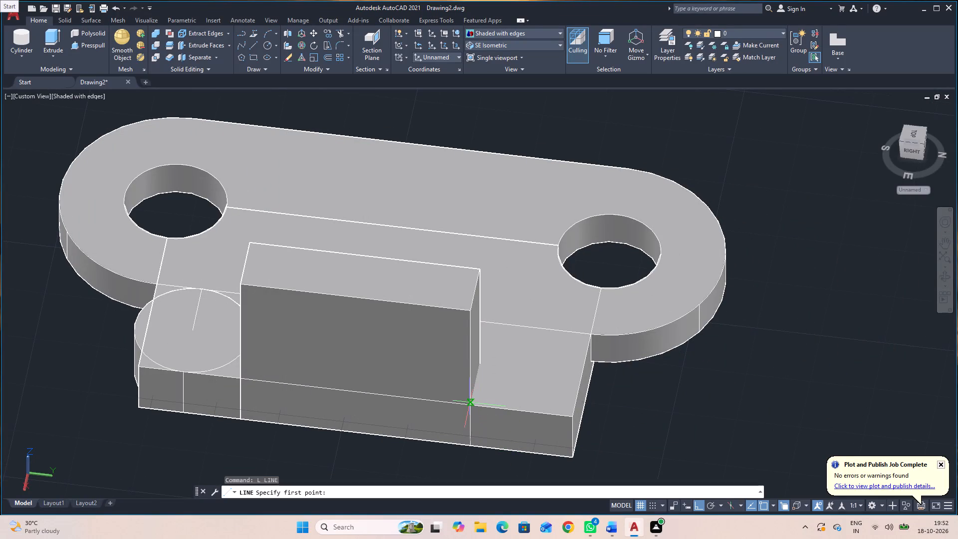
{"action": "left_click", "coordinate": [591, 336]}
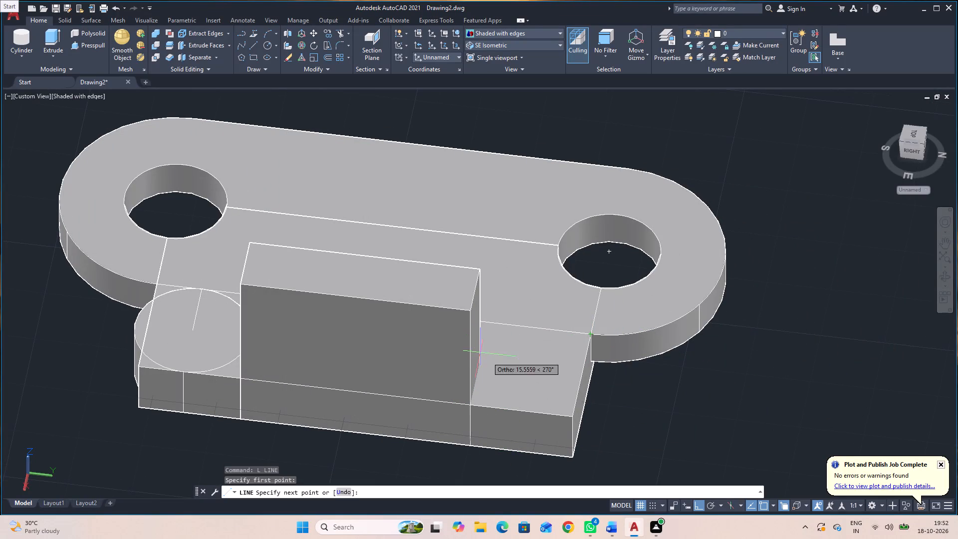
{"action": "left_click", "coordinate": [574, 417]}
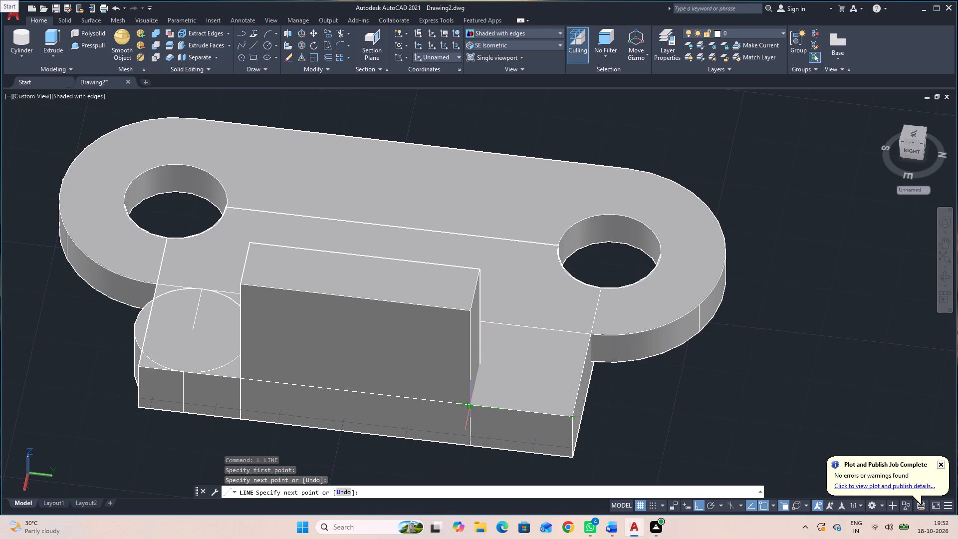
{"action": "left_click", "coordinate": [473, 404]}
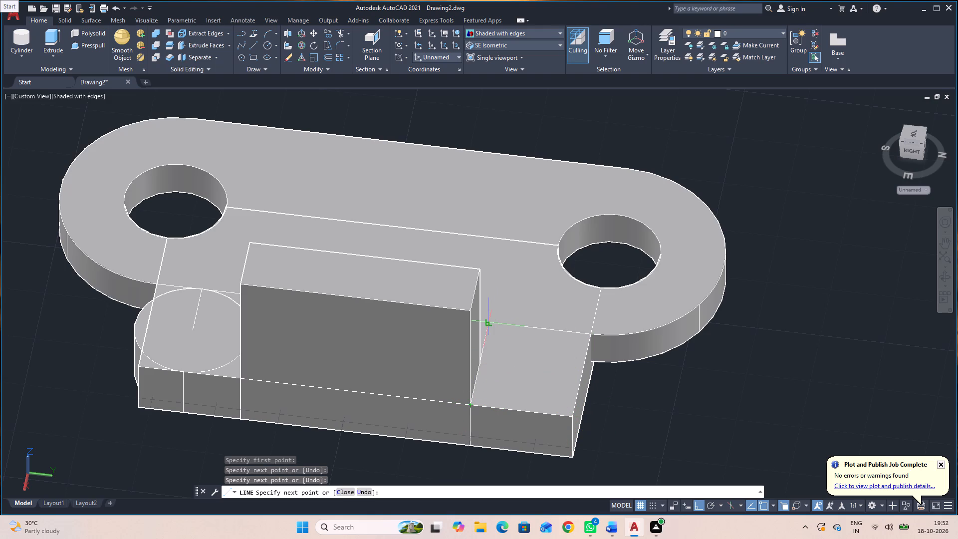
{"action": "left_click", "coordinate": [490, 324]}
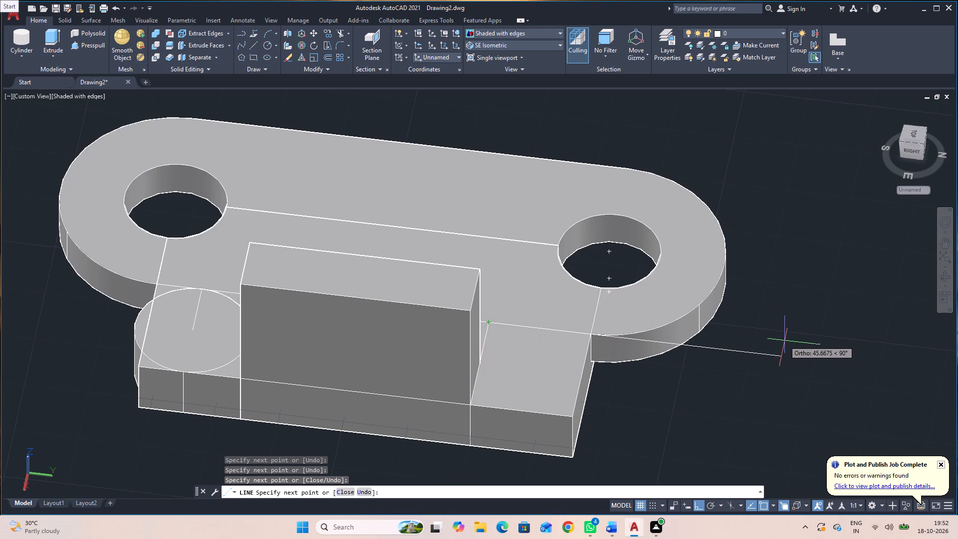
{"action": "key", "text": "9"}
{"action": "key", "text": "Return"}
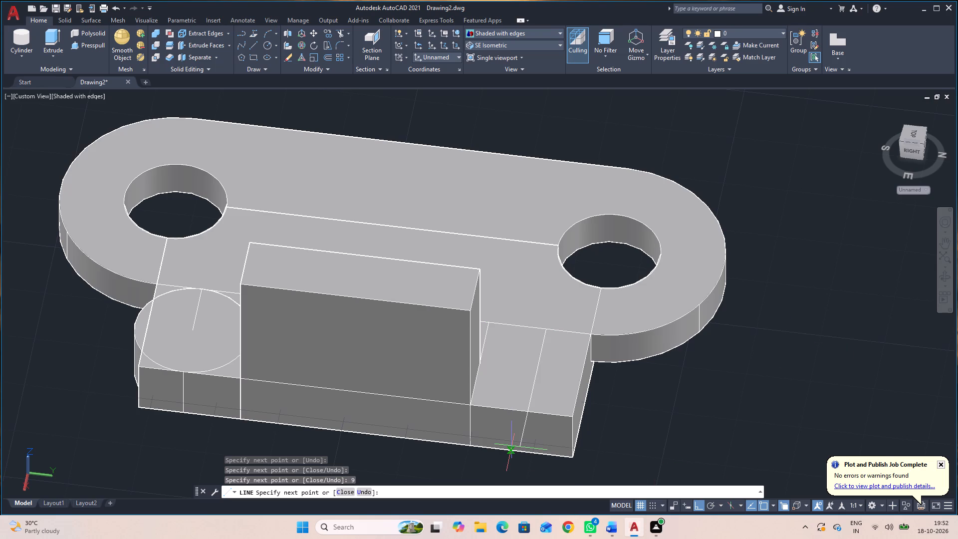
{"action": "key", "text": "9"}
{"action": "key", "text": "Return"}
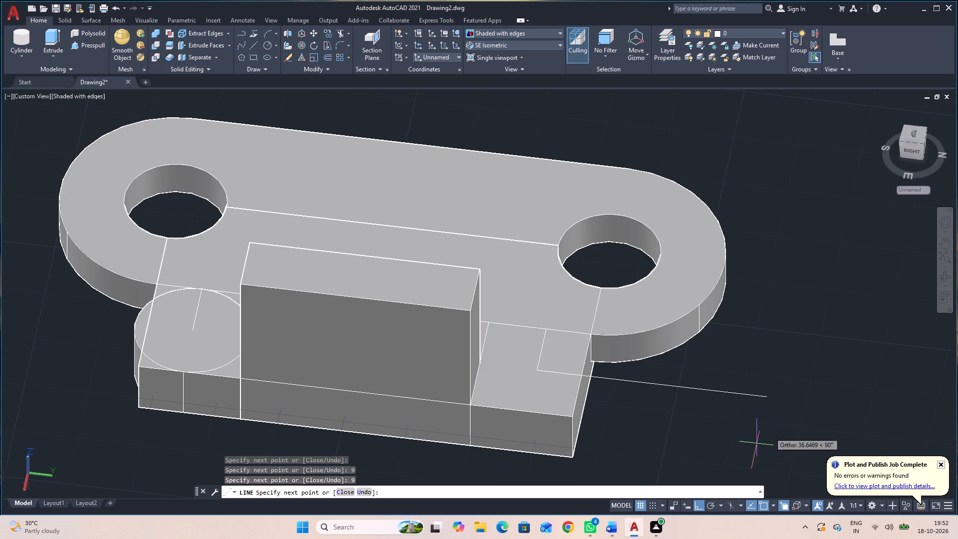
{"action": "key", "text": "Escape"}
Draw a cylinder of radius 9 centred on the inner guide line's end, reaching down to the base box's bottom corner.
{"action": "left_click", "coordinate": [23, 36]}
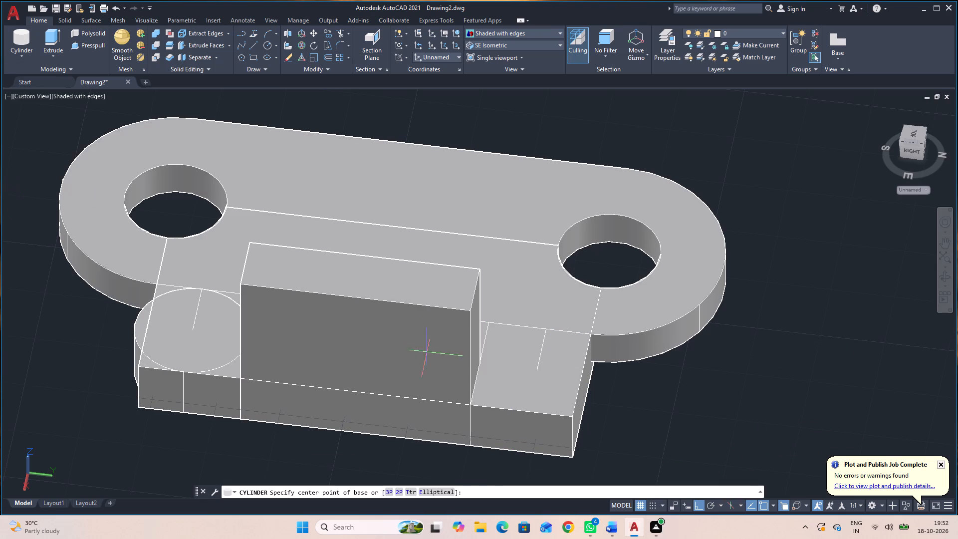
{"action": "left_click", "coordinate": [537, 373]}
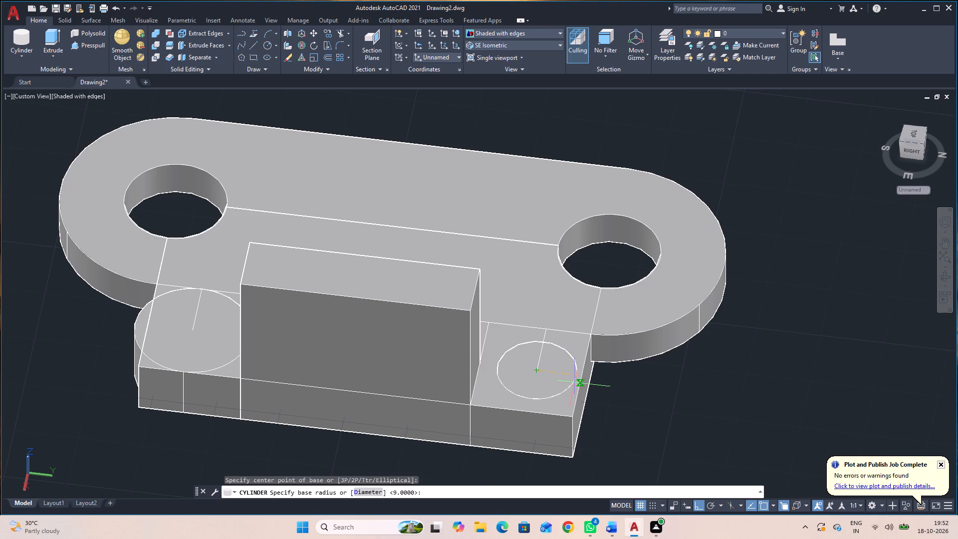
{"action": "key", "text": "9"}
{"action": "key", "text": "Return"}
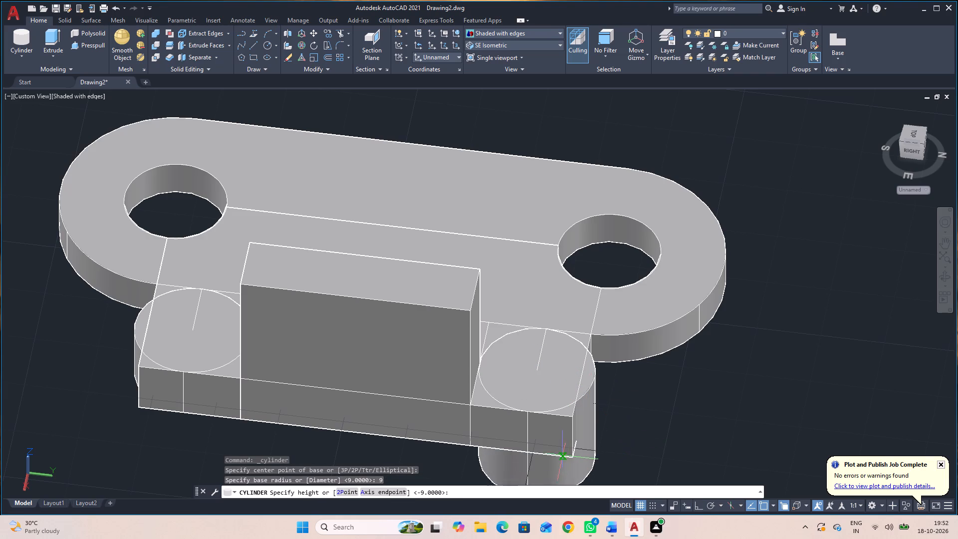
{"action": "left_click", "coordinate": [573, 459]}
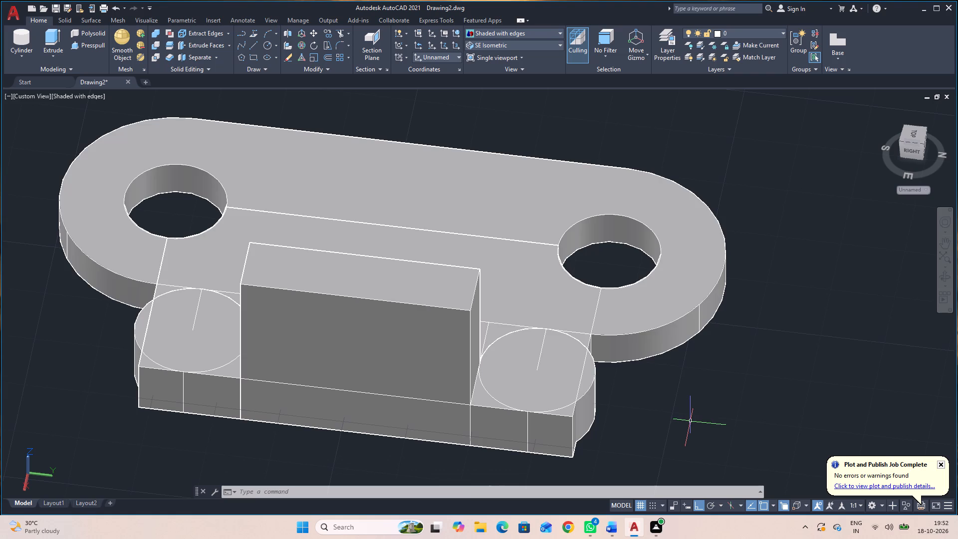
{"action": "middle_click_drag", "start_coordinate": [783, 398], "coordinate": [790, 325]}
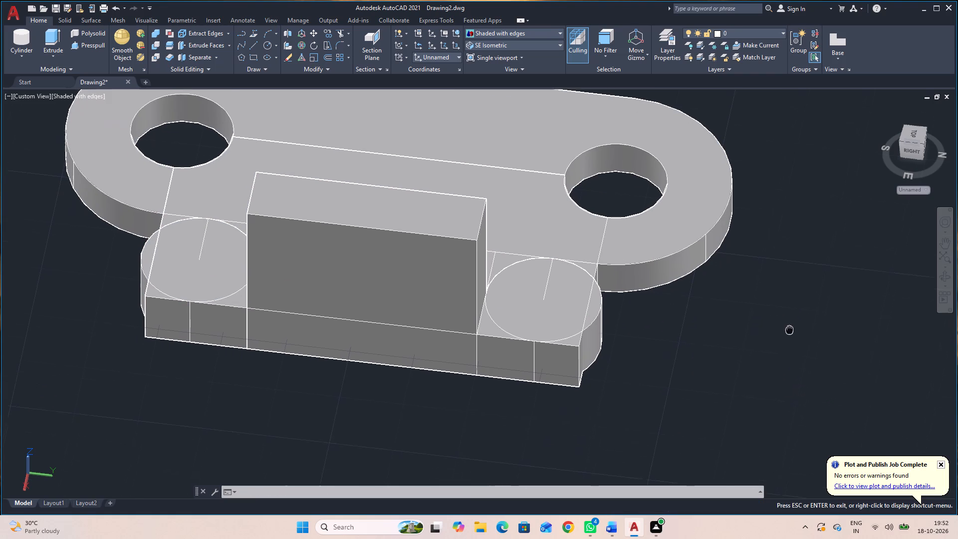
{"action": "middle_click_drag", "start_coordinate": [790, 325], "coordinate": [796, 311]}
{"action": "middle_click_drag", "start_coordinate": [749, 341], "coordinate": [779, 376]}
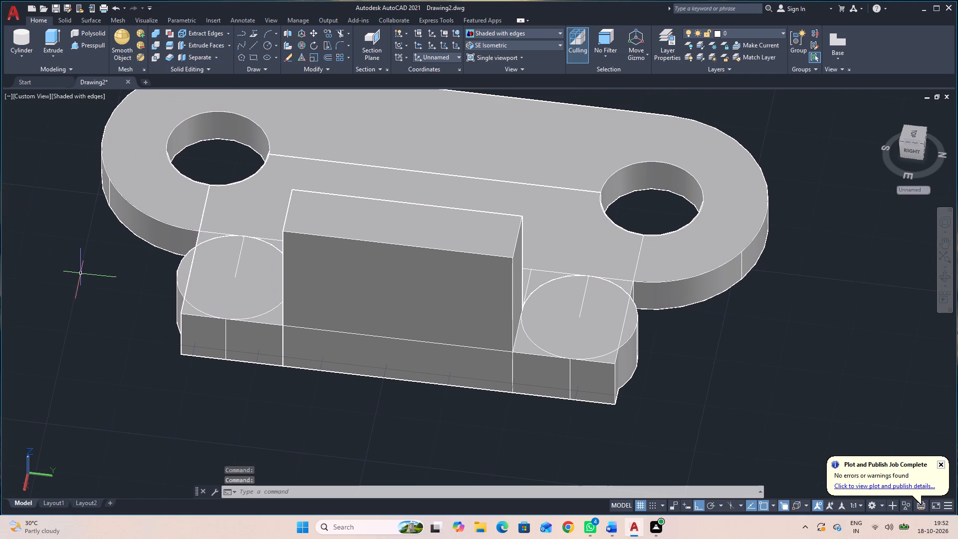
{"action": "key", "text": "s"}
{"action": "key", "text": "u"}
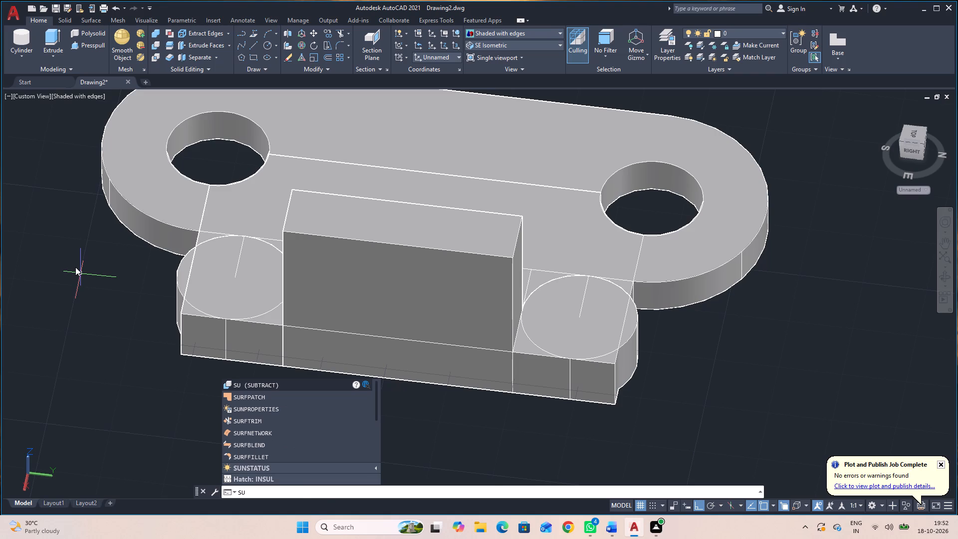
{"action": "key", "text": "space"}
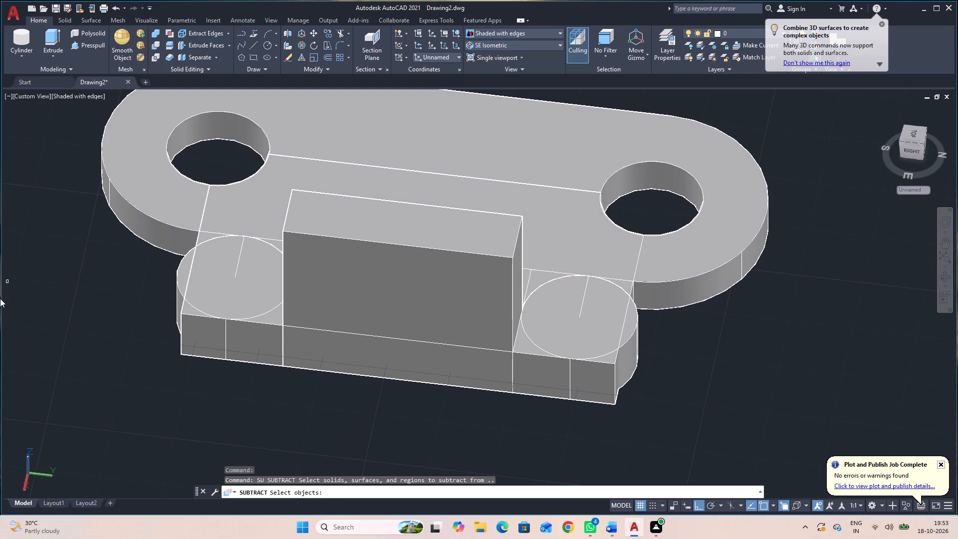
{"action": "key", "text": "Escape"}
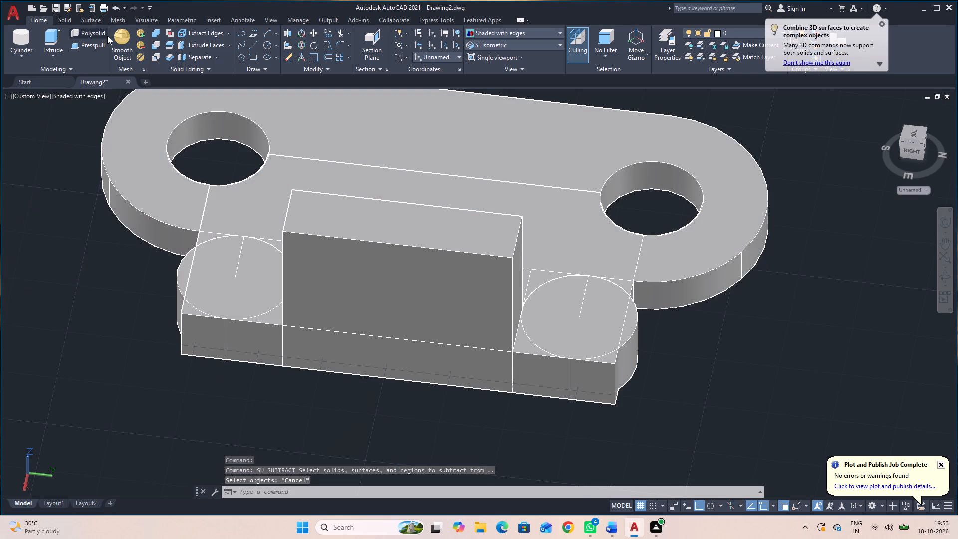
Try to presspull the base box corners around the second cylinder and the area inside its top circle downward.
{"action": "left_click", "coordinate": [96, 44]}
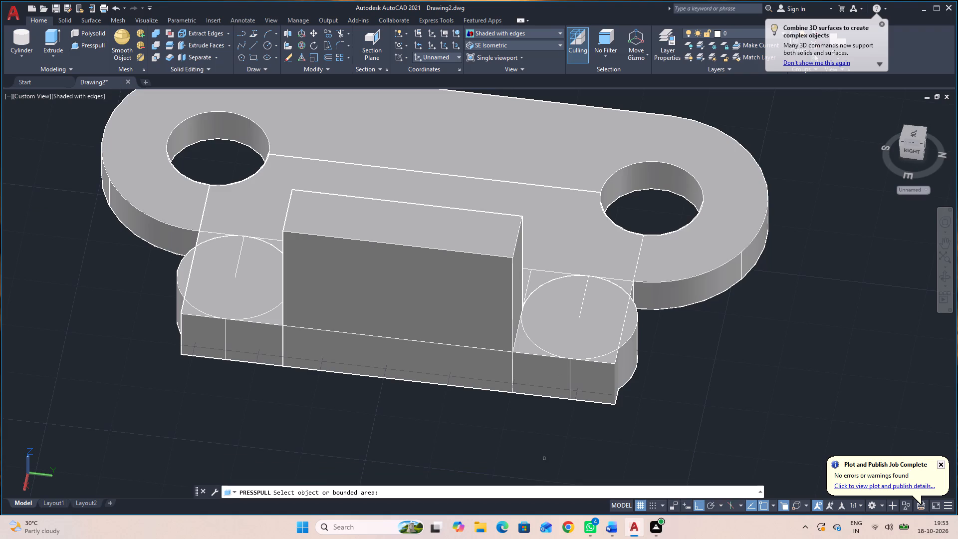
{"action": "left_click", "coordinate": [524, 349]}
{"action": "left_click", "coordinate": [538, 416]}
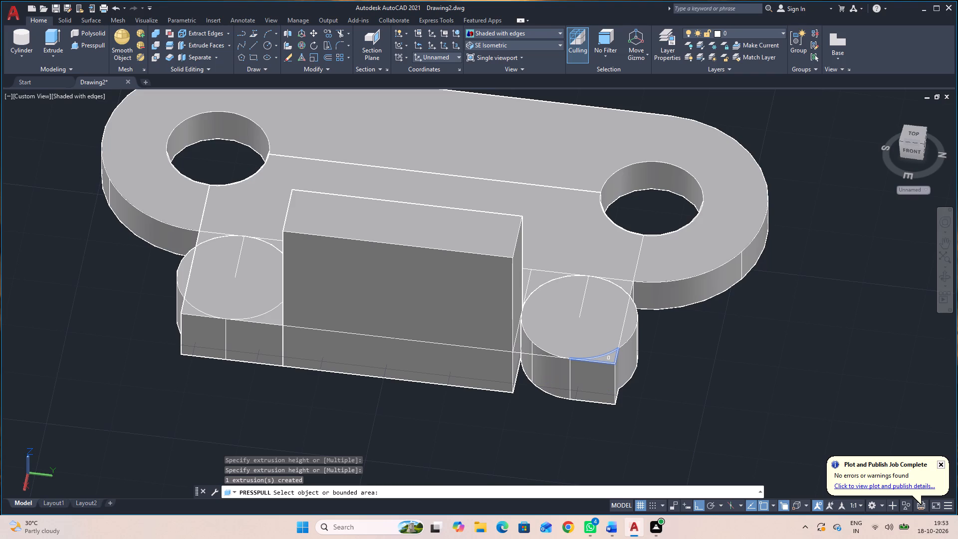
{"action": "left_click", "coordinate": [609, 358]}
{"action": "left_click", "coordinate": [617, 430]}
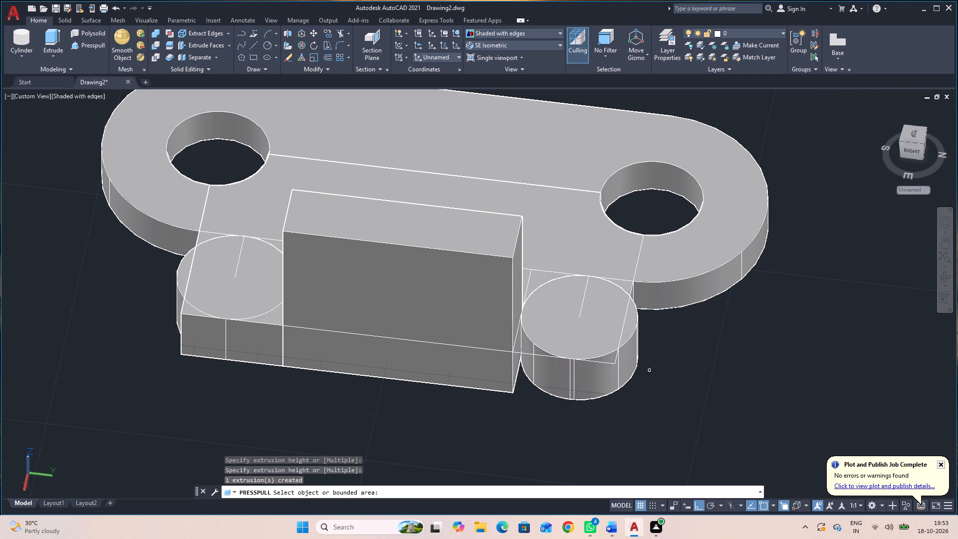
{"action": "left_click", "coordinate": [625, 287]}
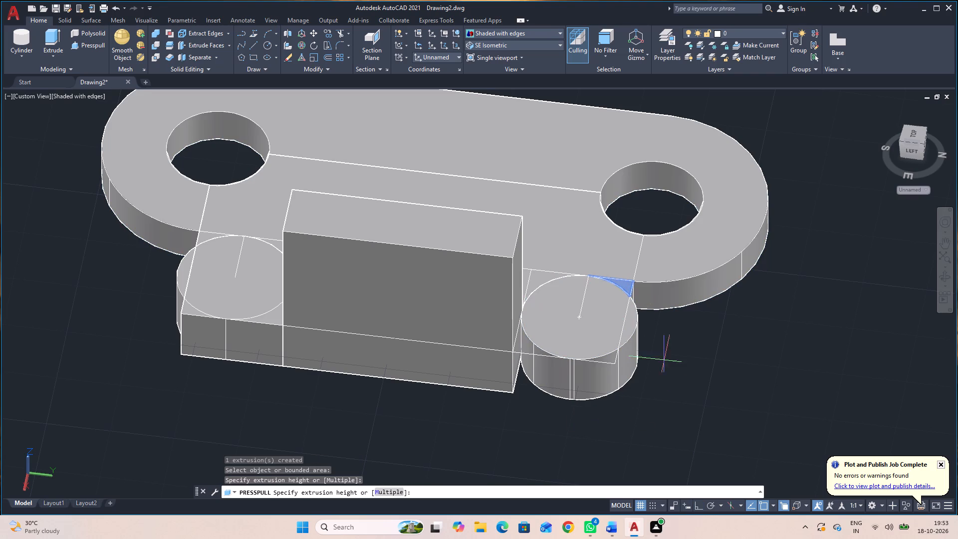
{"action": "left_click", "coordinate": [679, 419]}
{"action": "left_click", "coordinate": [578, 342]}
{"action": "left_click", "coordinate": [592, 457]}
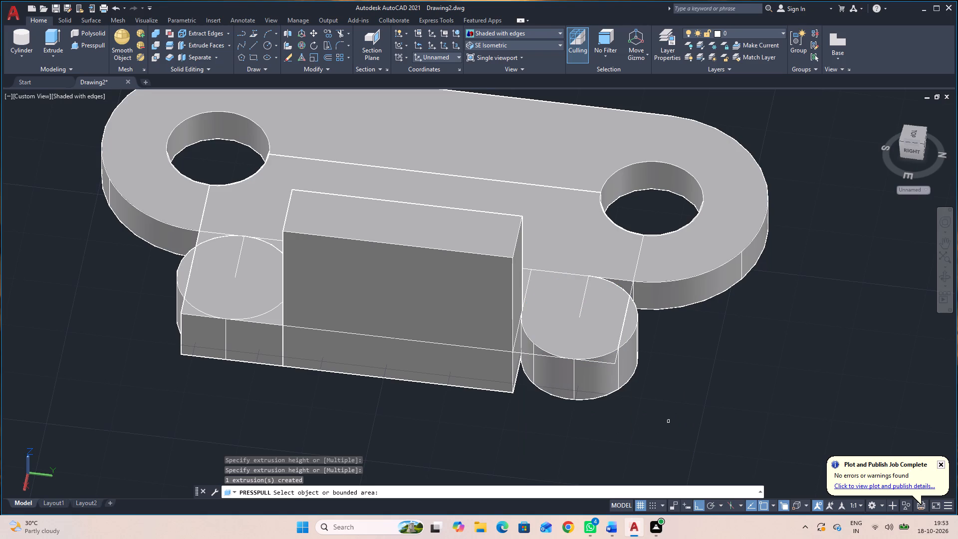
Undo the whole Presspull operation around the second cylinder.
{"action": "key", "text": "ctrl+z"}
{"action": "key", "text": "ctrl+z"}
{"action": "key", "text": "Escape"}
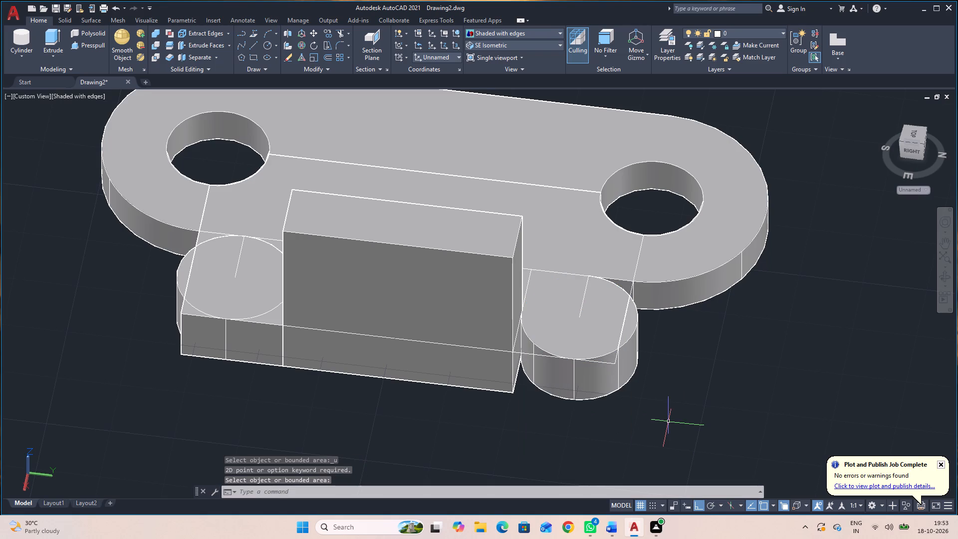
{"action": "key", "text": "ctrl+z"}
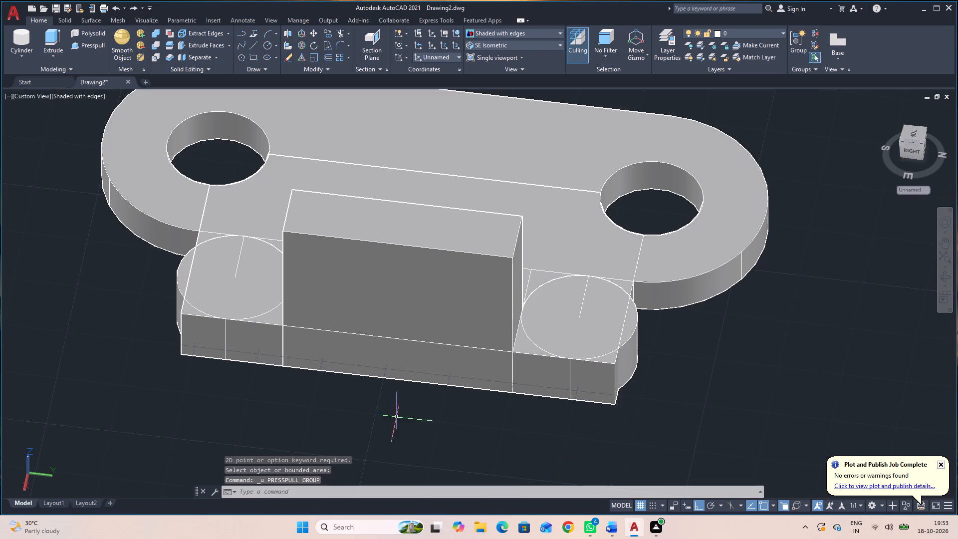
Presspull the two outer base box corners around the second cylinder and its outer corner beside the plate downward through the box.
{"action": "left_click", "coordinate": [88, 45]}
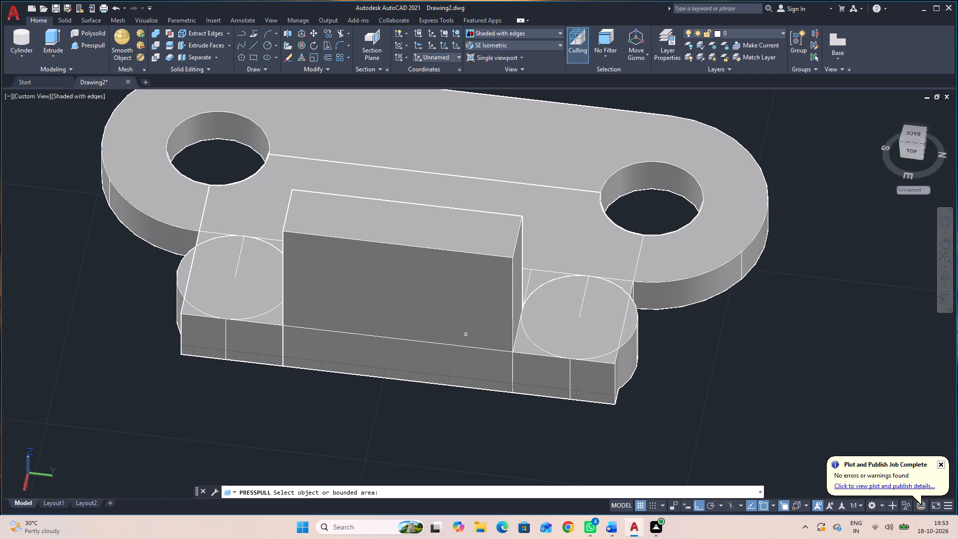
{"action": "left_click", "coordinate": [522, 347]}
{"action": "left_click", "coordinate": [523, 450]}
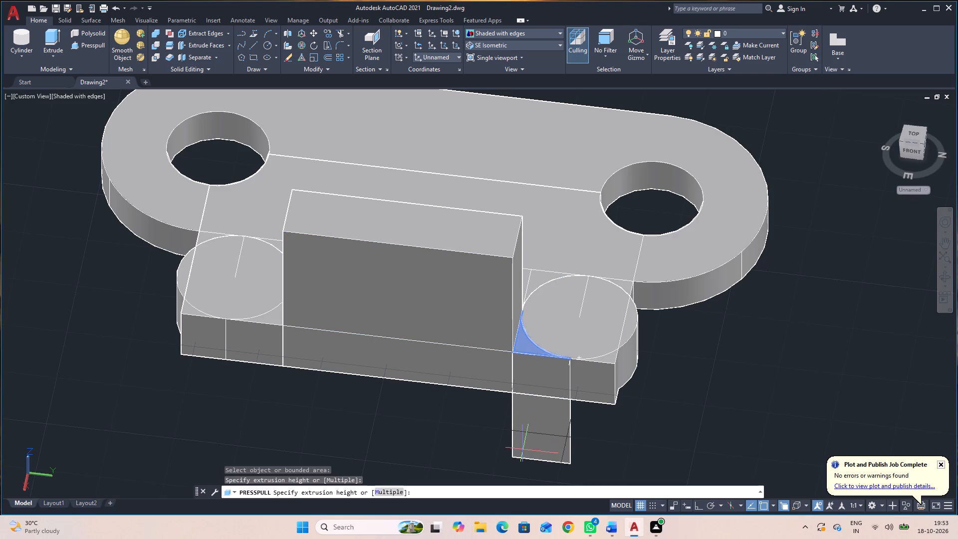
{"action": "left_click", "coordinate": [610, 357]}
{"action": "left_click", "coordinate": [611, 428]}
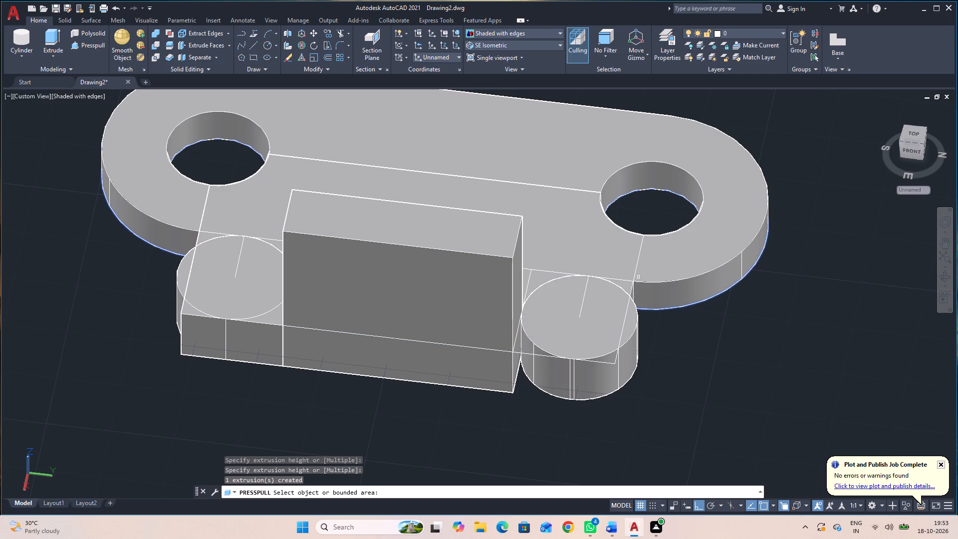
{"action": "left_click", "coordinate": [627, 286]}
{"action": "left_click", "coordinate": [649, 394]}
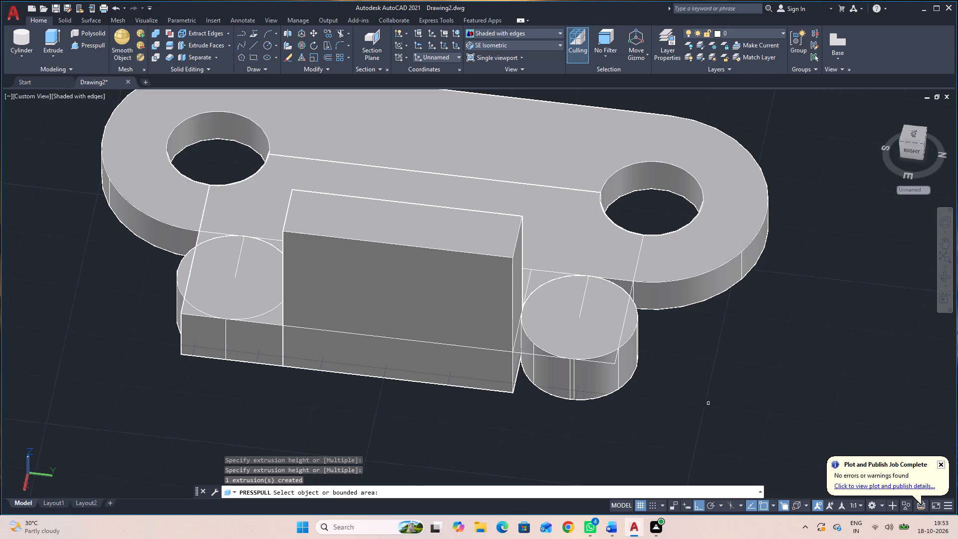
Presspull the two outer base box corners around the first cylinder downward through the box.
{"action": "left_click", "coordinate": [188, 309]}
{"action": "left_click", "coordinate": [188, 394]}
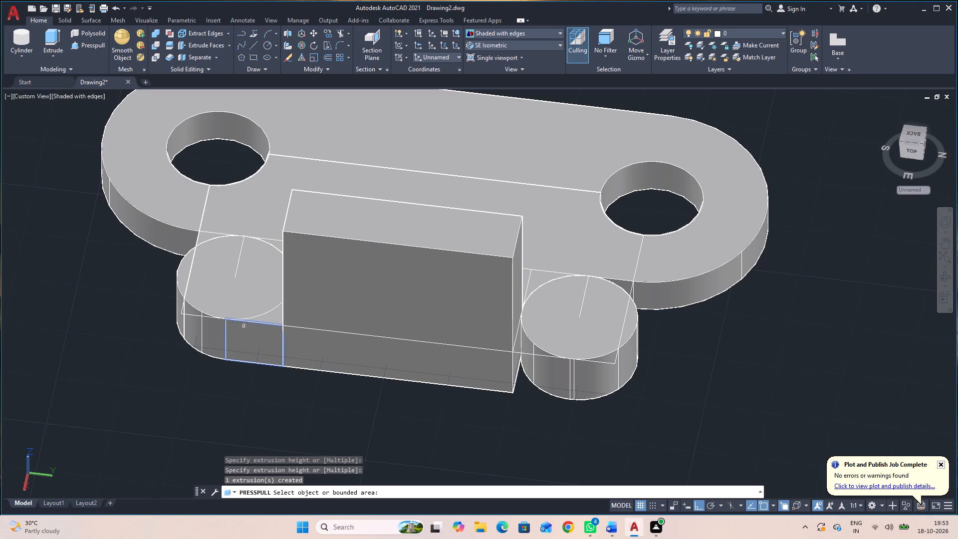
{"action": "left_click", "coordinate": [277, 318]}
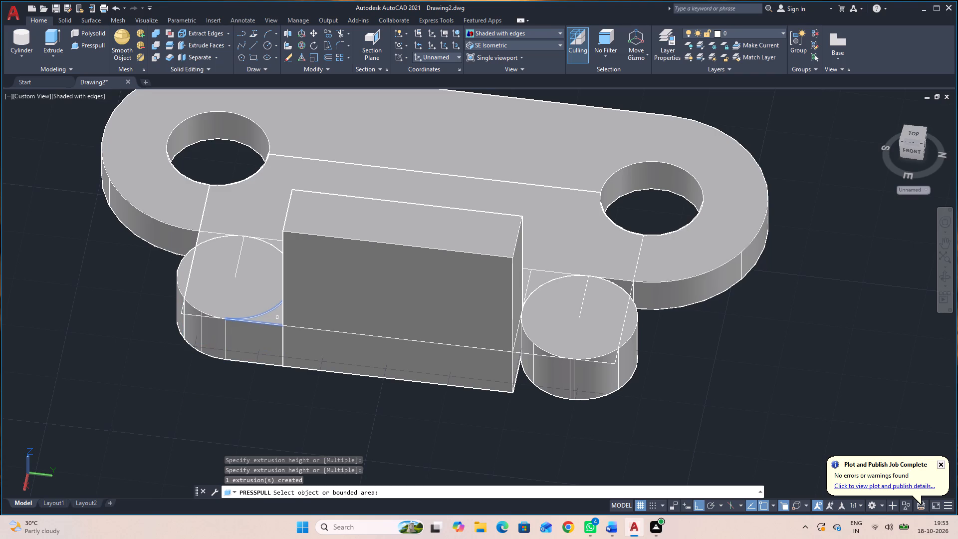
{"action": "left_click", "coordinate": [281, 419]}
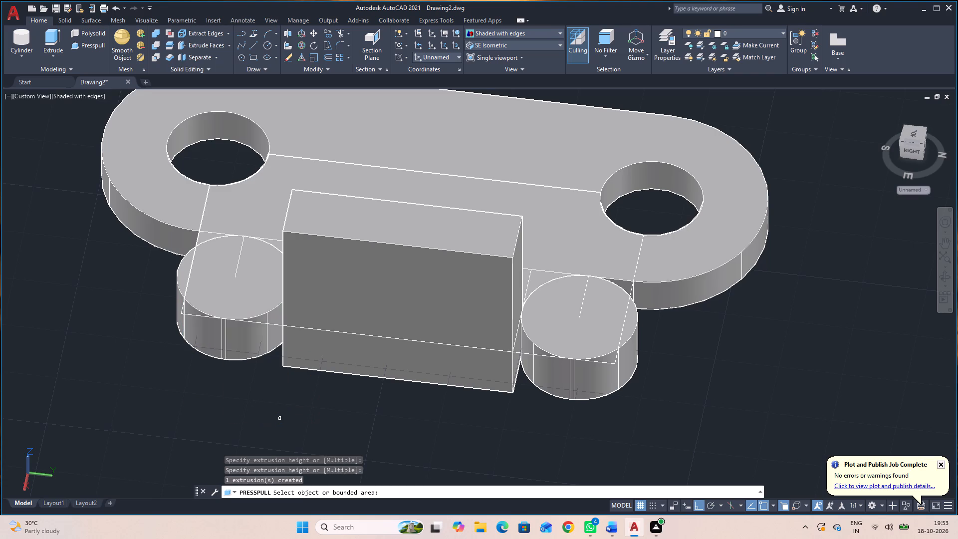
Presspull the small base box corner between the first cylinder and the plate downward through the box.
{"action": "left_click", "coordinate": [210, 237]}
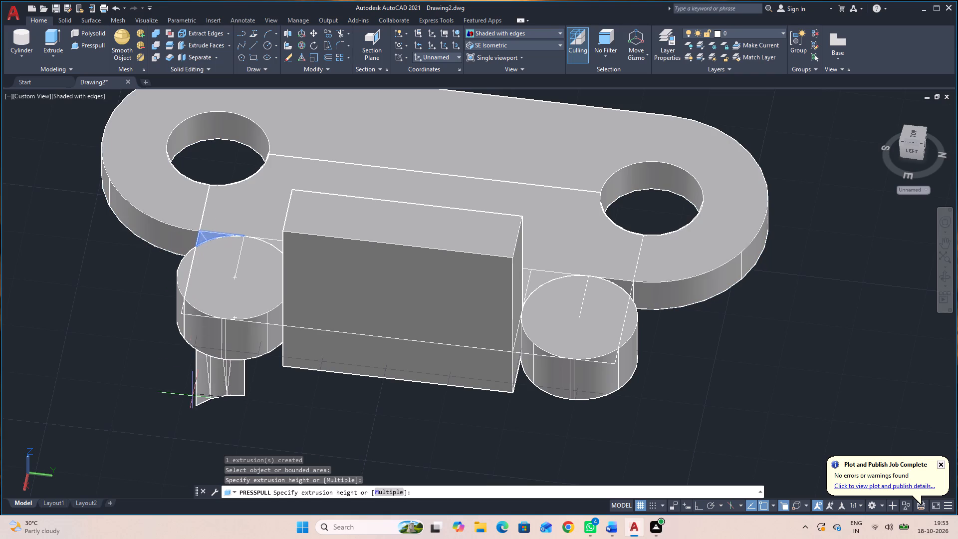
{"action": "left_click", "coordinate": [192, 436]}
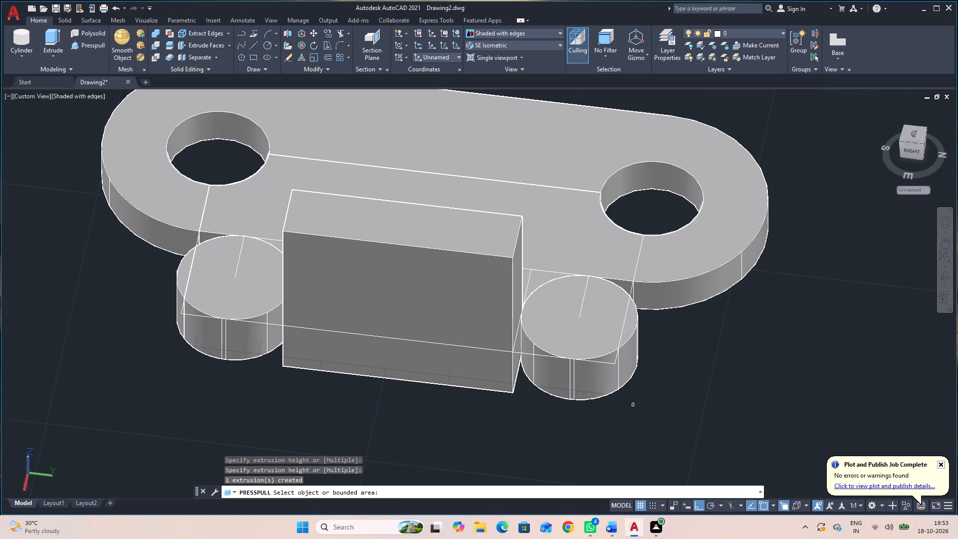
{"action": "key", "text": "Escape"}
{"action": "key", "text": "Escape"}
Subtract the two radius 9 cylinders from the plate, base box and upright block.
{"action": "type", "text": "SU"}
{"action": "key", "text": "space"}
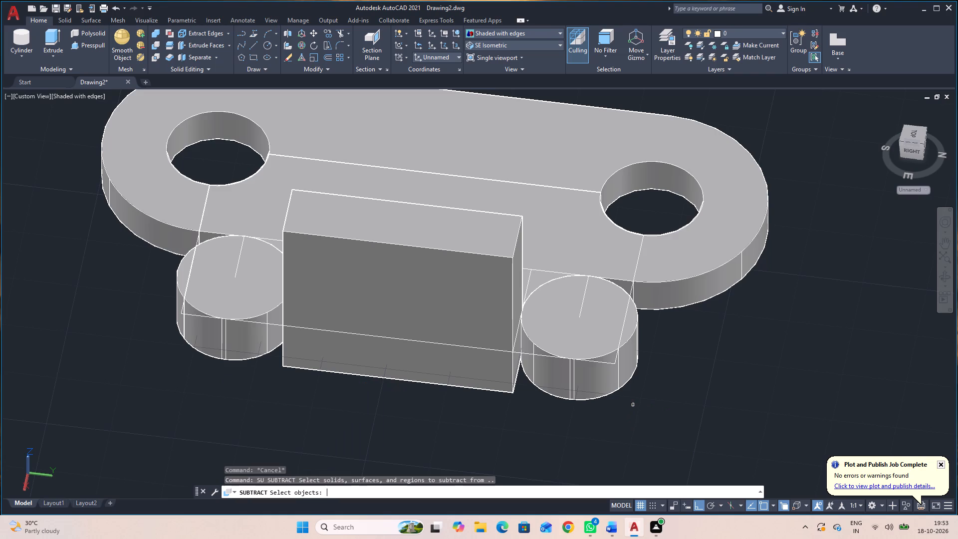
{"action": "left_click", "coordinate": [500, 161]}
{"action": "left_click", "coordinate": [432, 259]}
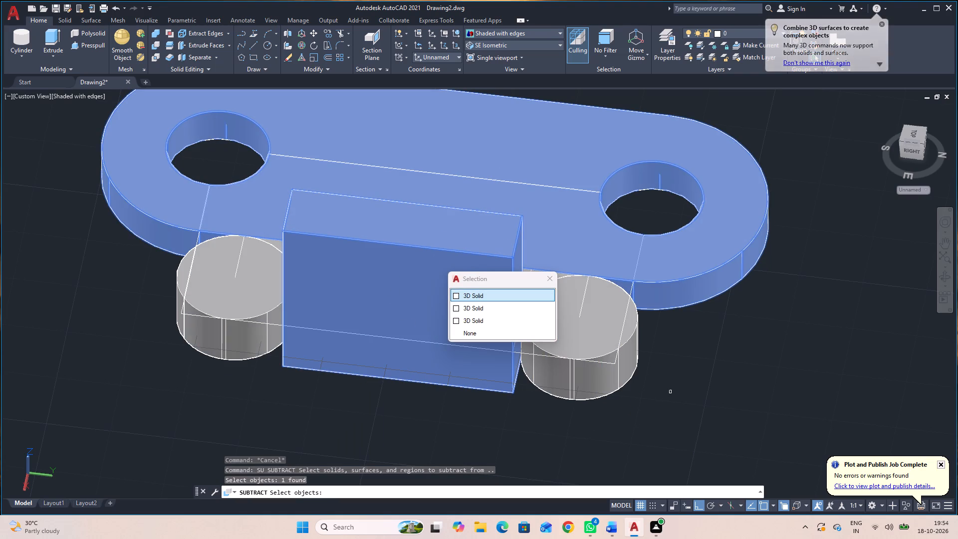
{"action": "left_click", "coordinate": [562, 273]}
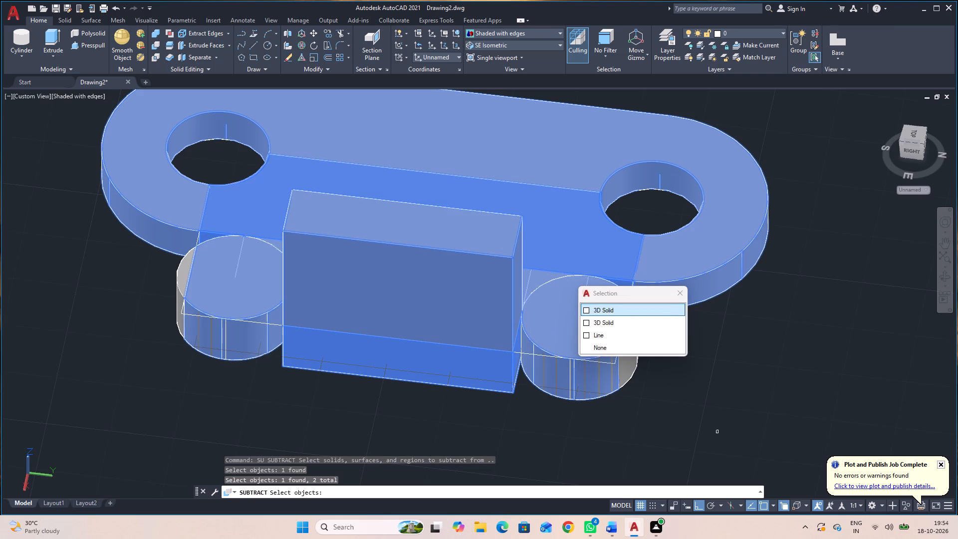
{"action": "key", "text": "space"}
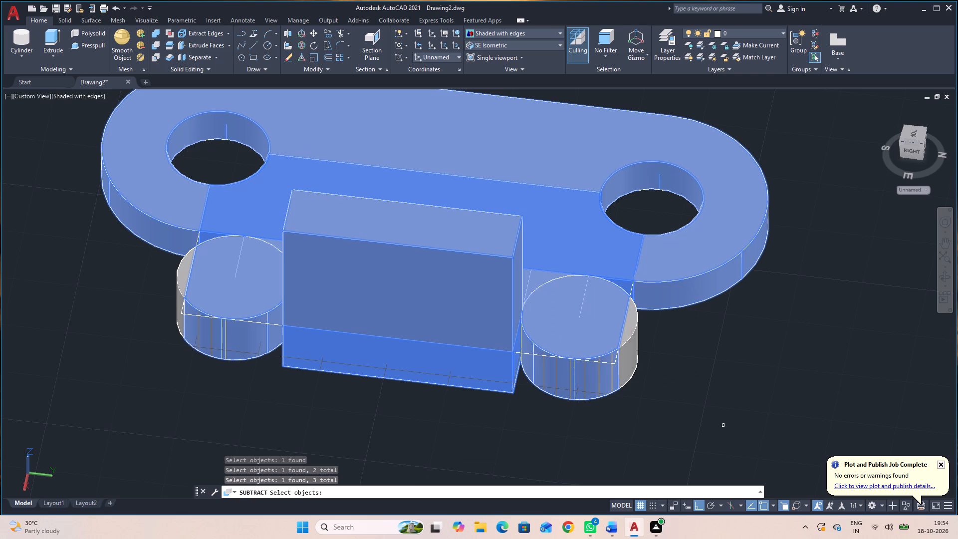
{"action": "key", "text": "space"}
{"action": "left_click", "coordinate": [626, 367]}
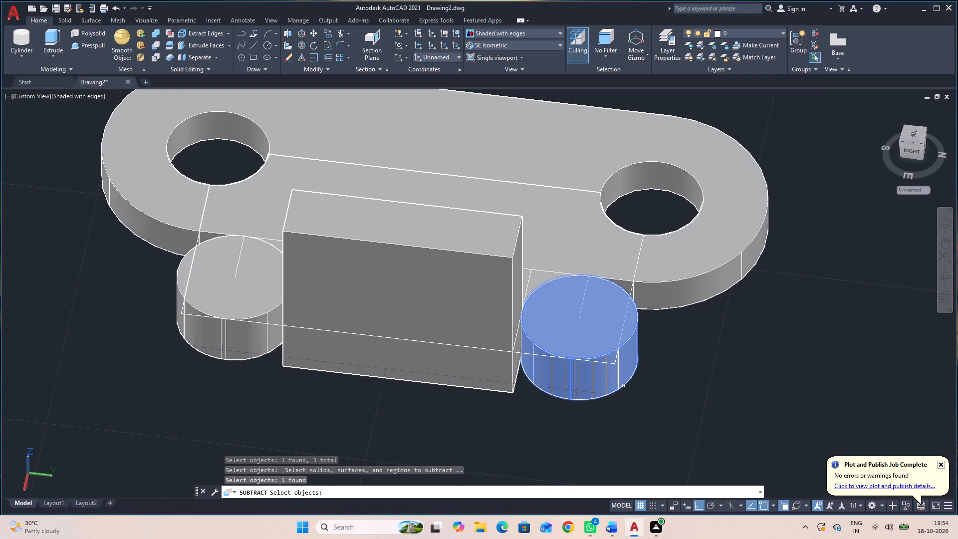
{"action": "left_click", "coordinate": [181, 284]}
{"action": "key", "text": "space"}
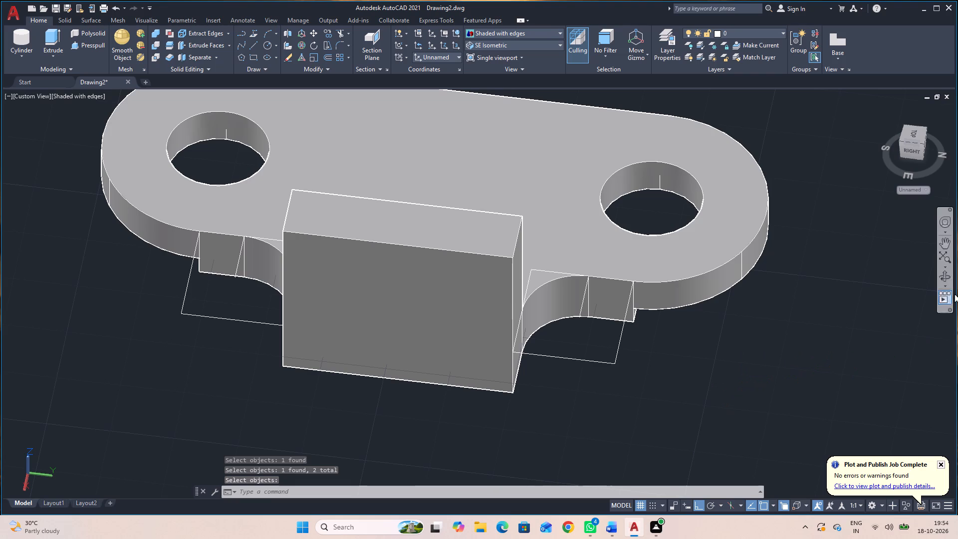
Examine the bracket's rounded notches, sides and underside from several angles.
{"action": "left_click", "coordinate": [942, 275]}
{"action": "left_click_drag", "start_coordinate": [855, 401], "coordinate": [661, 301]}
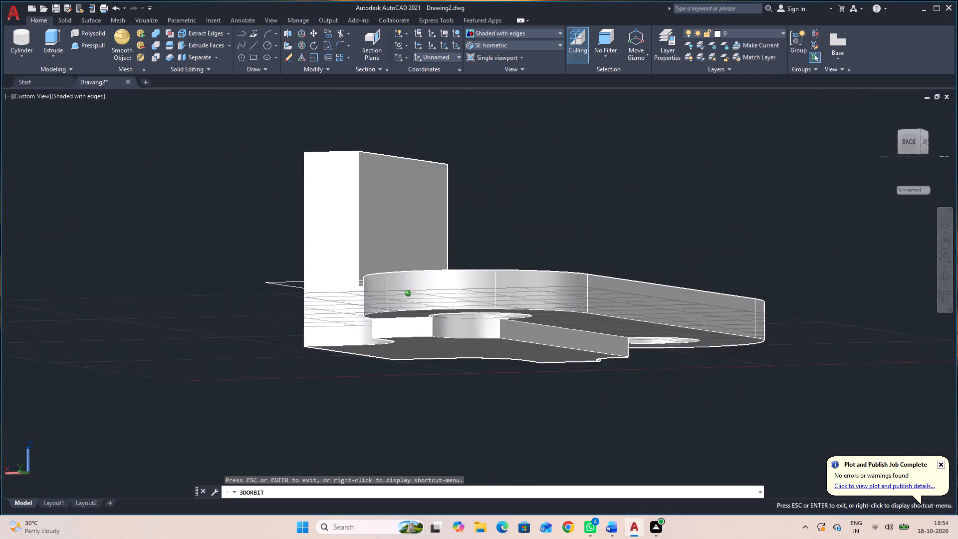
{"action": "left_click_drag", "start_coordinate": [661, 301], "coordinate": [701, 355]}
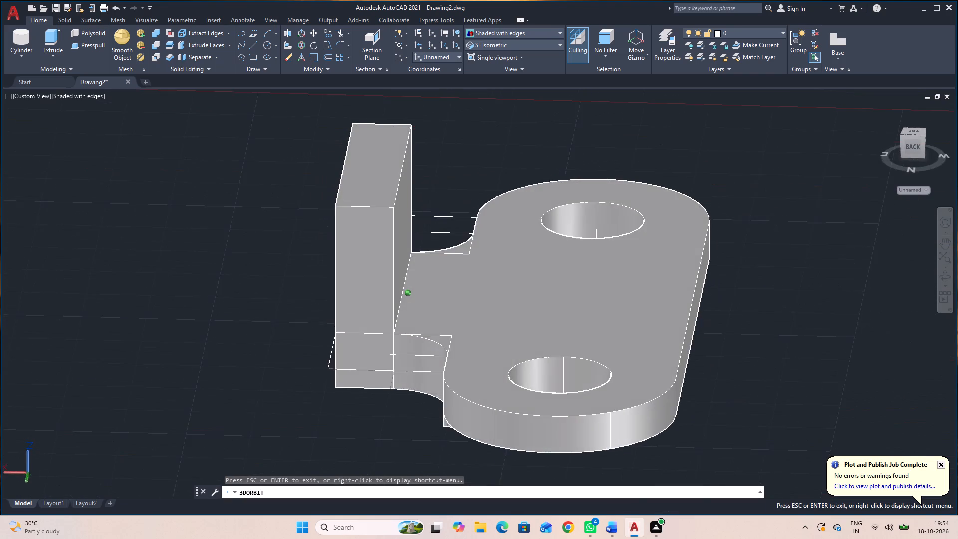
{"action": "left_click_drag", "start_coordinate": [701, 355], "coordinate": [716, 321]}
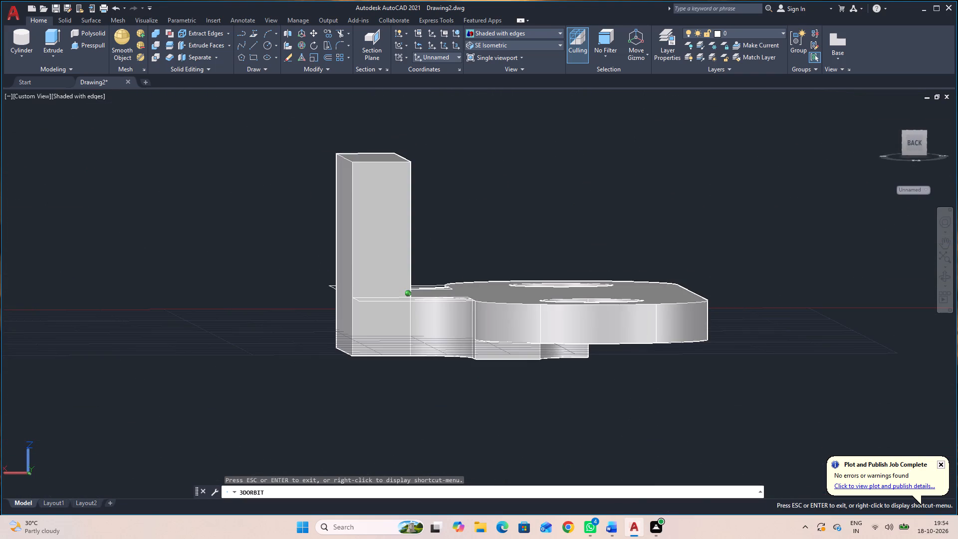
{"action": "left_click_drag", "start_coordinate": [716, 321], "coordinate": [777, 327]}
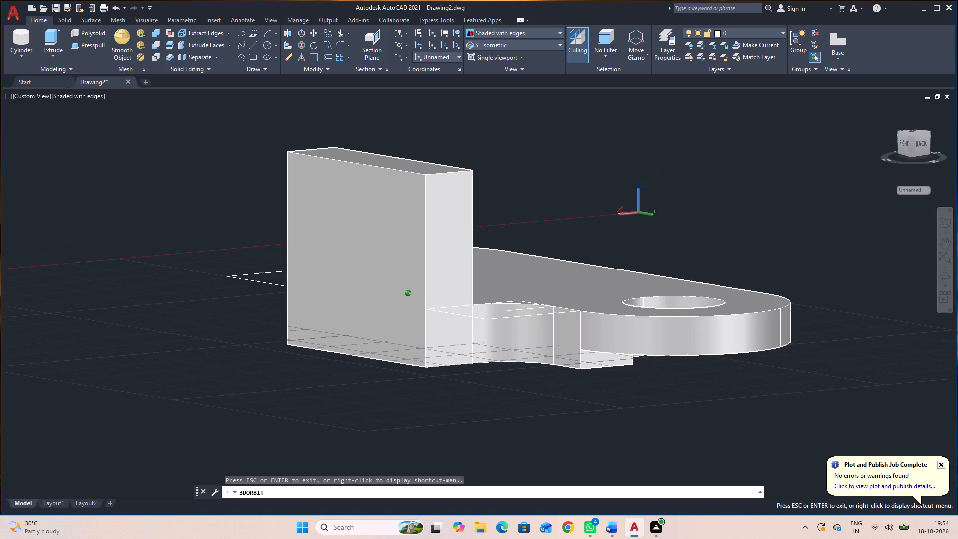
{"action": "left_click_drag", "start_coordinate": [777, 327], "coordinate": [895, 361]}
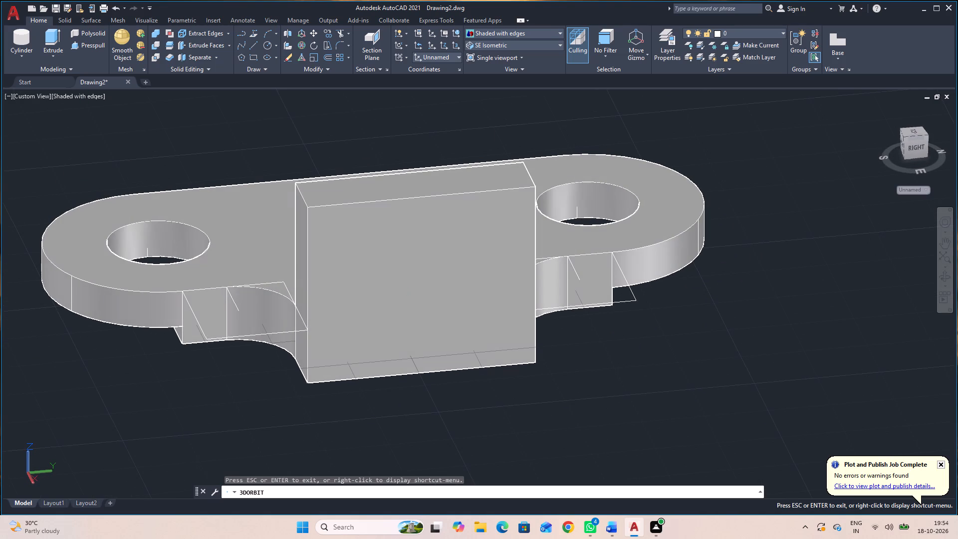
{"action": "left_click_drag", "start_coordinate": [789, 415], "coordinate": [869, 357]}
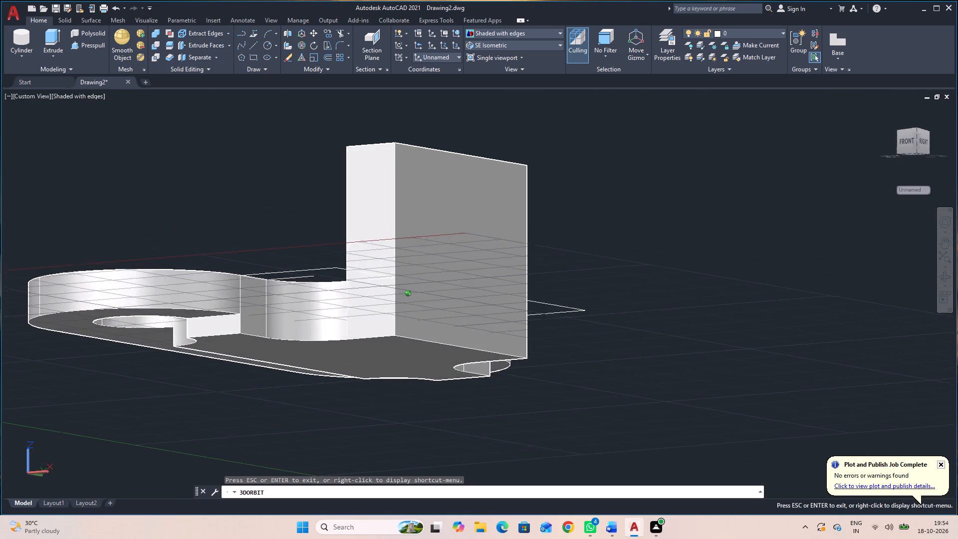
{"action": "left_click_drag", "start_coordinate": [869, 357], "coordinate": [899, 344]}
{"action": "left_click_drag", "start_coordinate": [777, 381], "coordinate": [804, 397]}
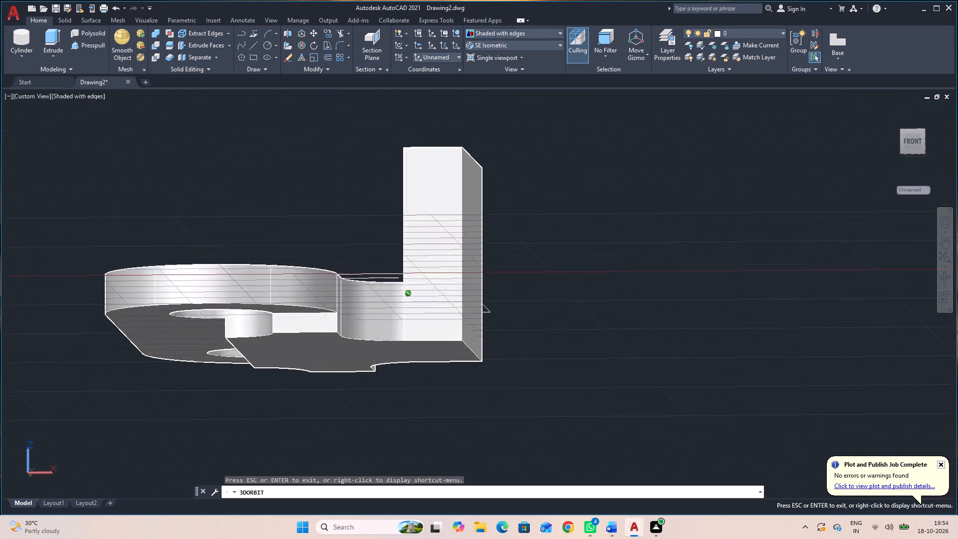
{"action": "left_click_drag", "start_coordinate": [804, 397], "coordinate": [801, 393]}
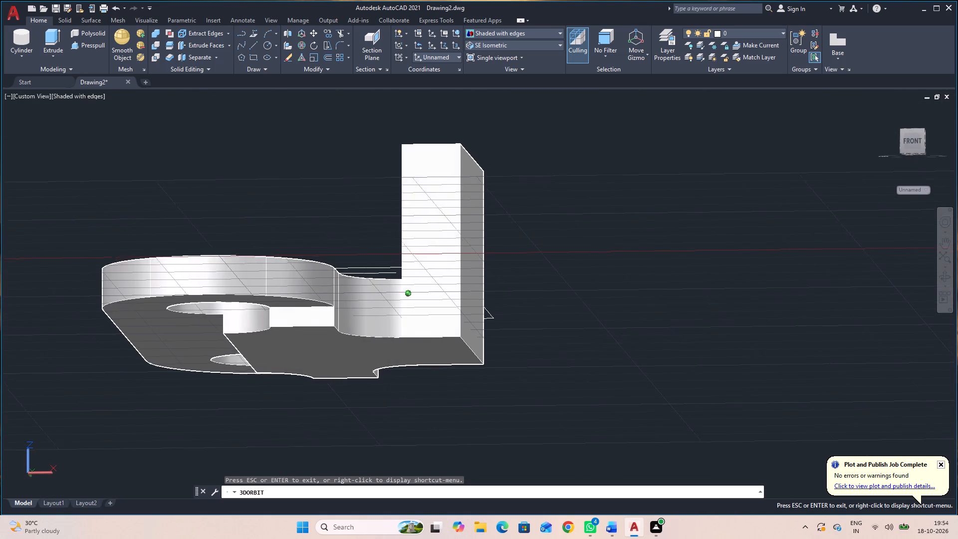
{"action": "left_click_drag", "start_coordinate": [801, 393], "coordinate": [872, 396]}
{"action": "left_click_drag", "start_coordinate": [766, 425], "coordinate": [830, 376]}
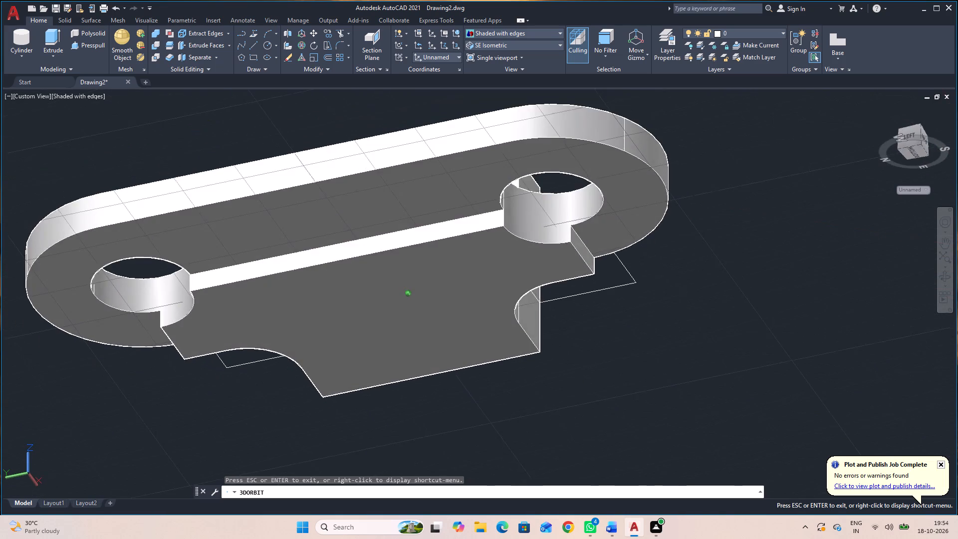
{"action": "left_click_drag", "start_coordinate": [830, 376], "coordinate": [838, 385]}
{"action": "left_click_drag", "start_coordinate": [785, 372], "coordinate": [791, 390]}
{"action": "key", "text": "Escape"}
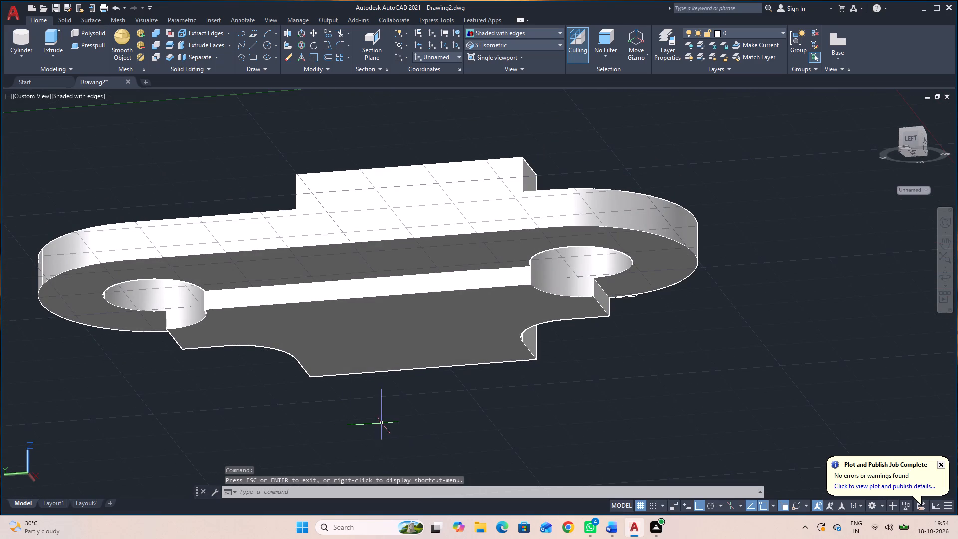
Presspull away the base layer protruding beneath the plate, including the leftover blocks beside both holes.
{"action": "left_click", "coordinate": [93, 45]}
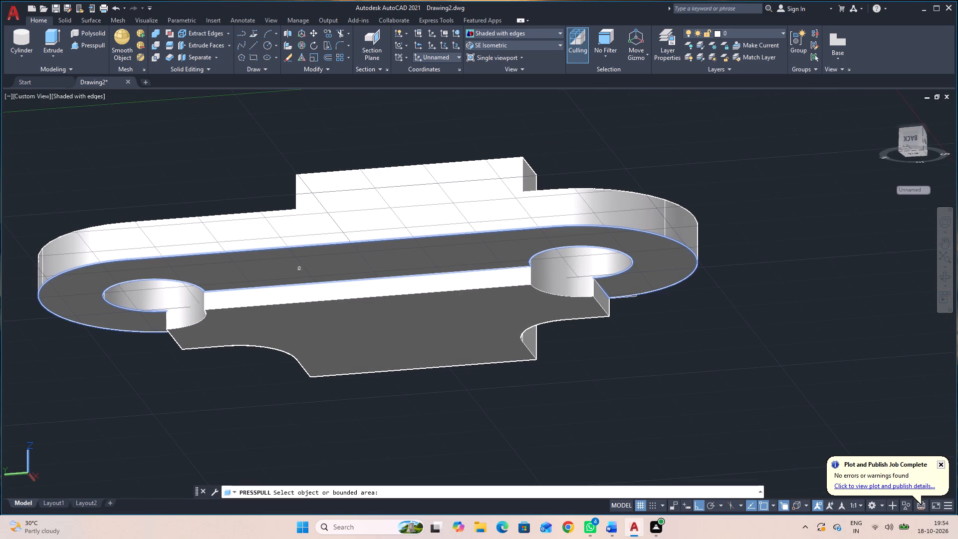
{"action": "left_click", "coordinate": [367, 292]}
{"action": "left_click", "coordinate": [555, 432]}
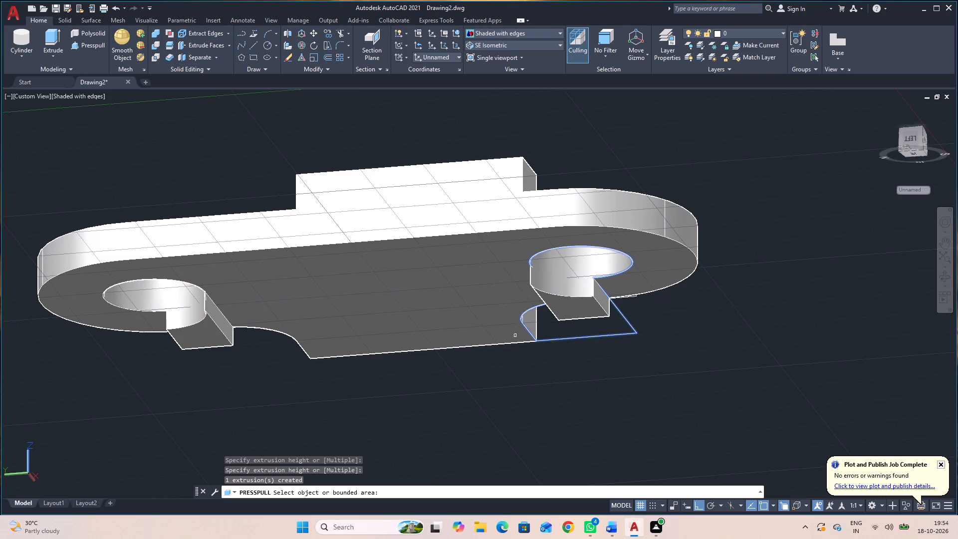
{"action": "left_click", "coordinate": [216, 314]}
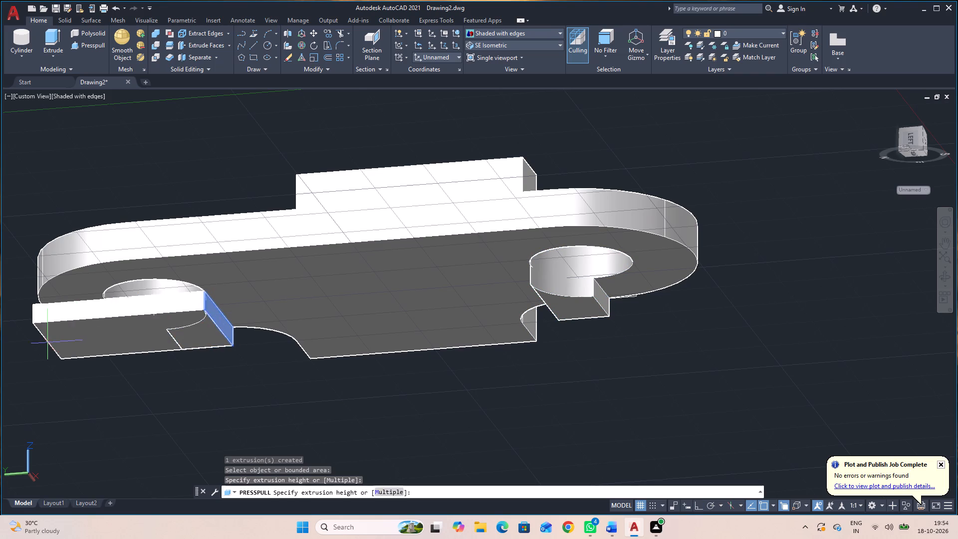
{"action": "left_click", "coordinate": [47, 343]}
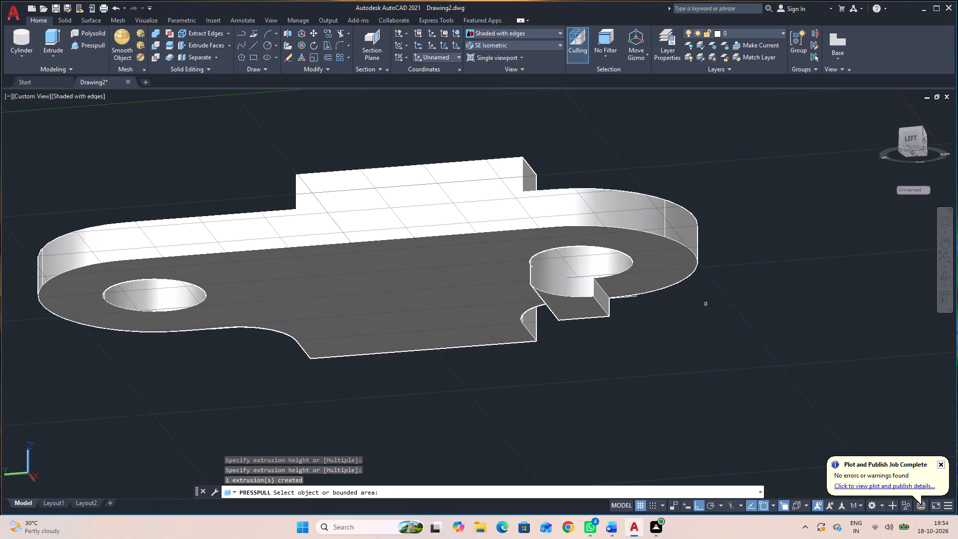
{"action": "left_click", "coordinate": [945, 278]}
{"action": "left_click_drag", "start_coordinate": [667, 414], "coordinate": [792, 423]}
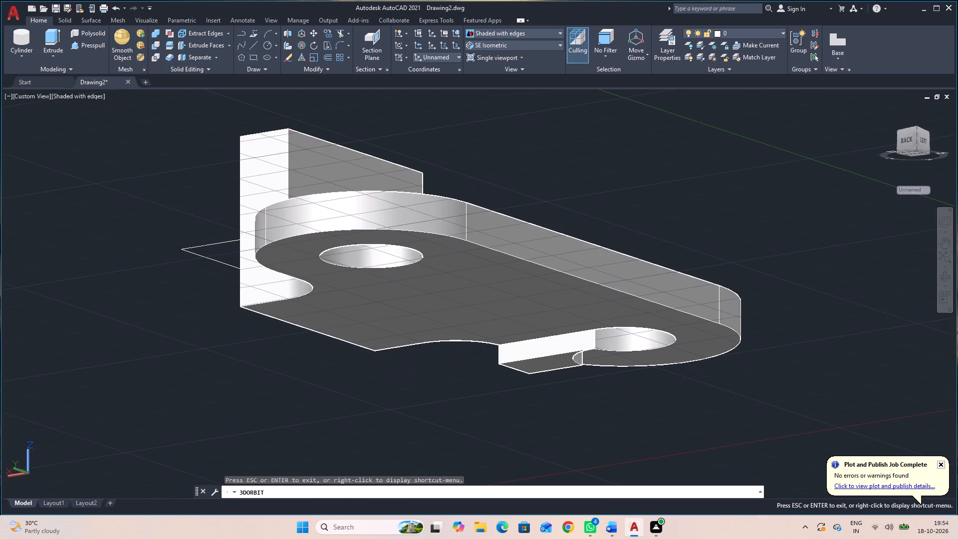
{"action": "key", "text": "Escape"}
{"action": "left_click", "coordinate": [504, 348]}
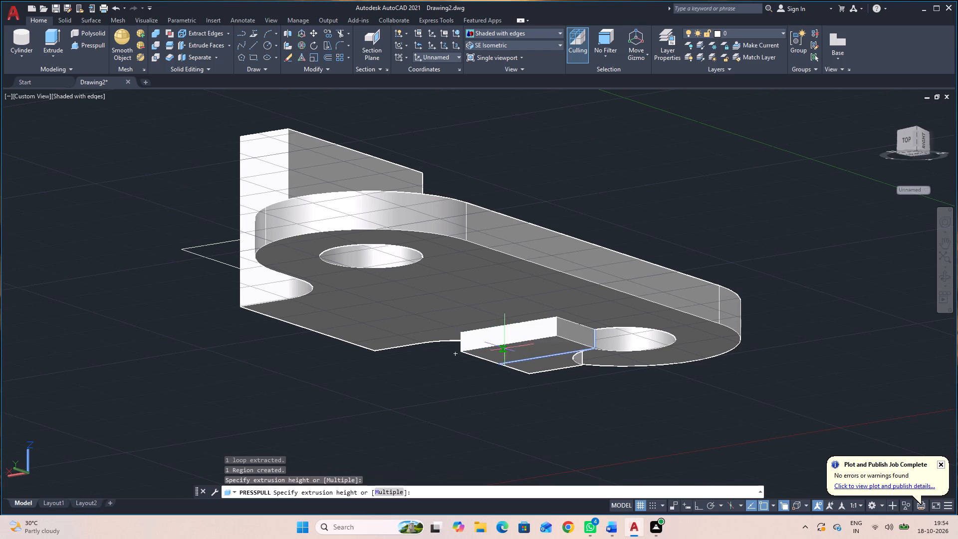
{"action": "left_click", "coordinate": [756, 432]}
{"action": "scroll", "coordinate": [692, 438], "scroll_direction": "down", "scroll_amount": 1}
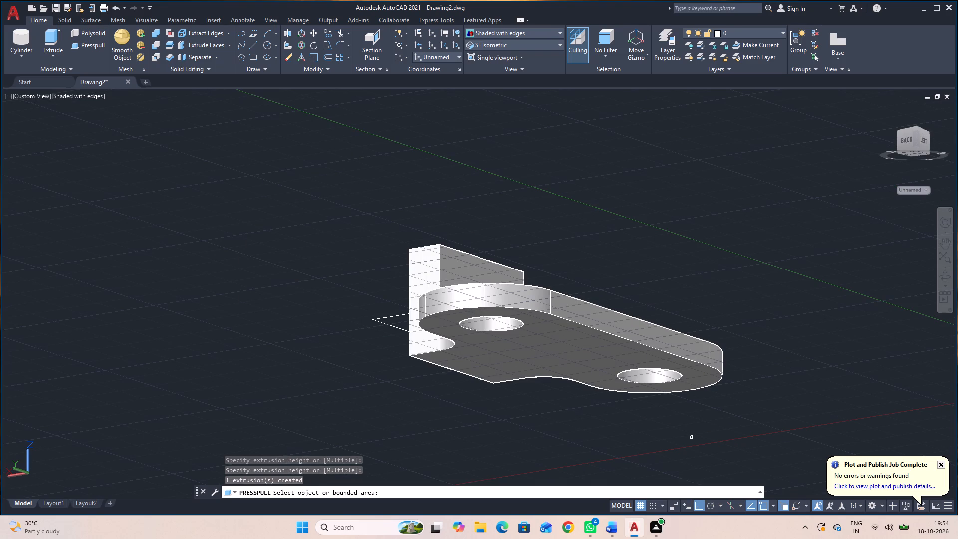
{"action": "key", "text": "Escape"}
Delete the leftover outer construction lines at the two rounded notches beside the upright block, working in the SE Isometric view.
{"action": "left_click", "coordinate": [480, 46]}
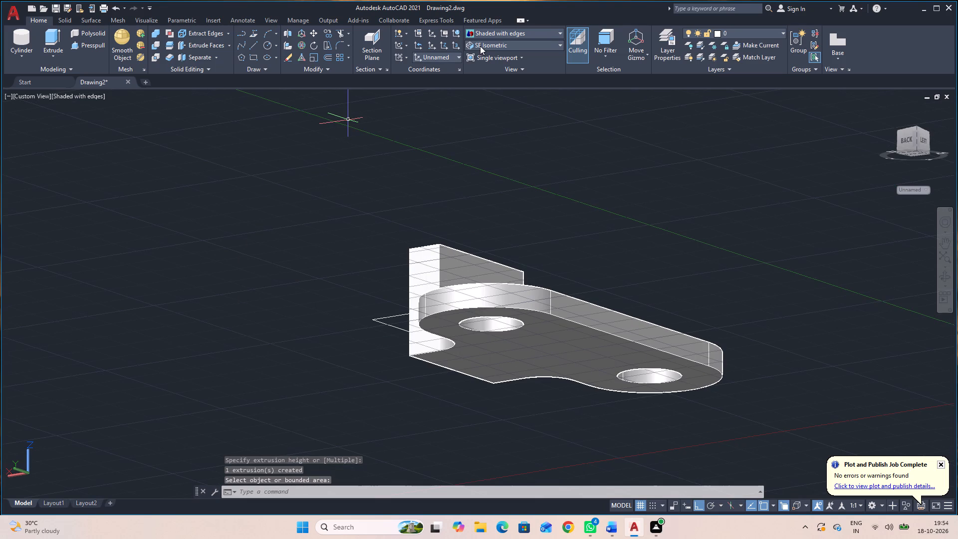
{"action": "left_click", "coordinate": [510, 127]}
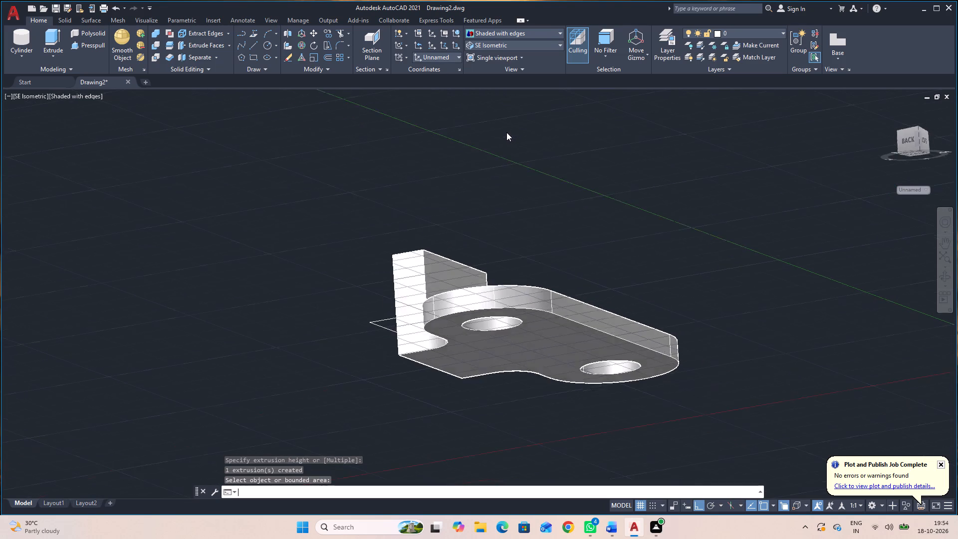
{"action": "scroll", "coordinate": [582, 304], "scroll_direction": "up", "scroll_amount": 3}
{"action": "middle_click_drag", "start_coordinate": [585, 304], "coordinate": [440, 267]}
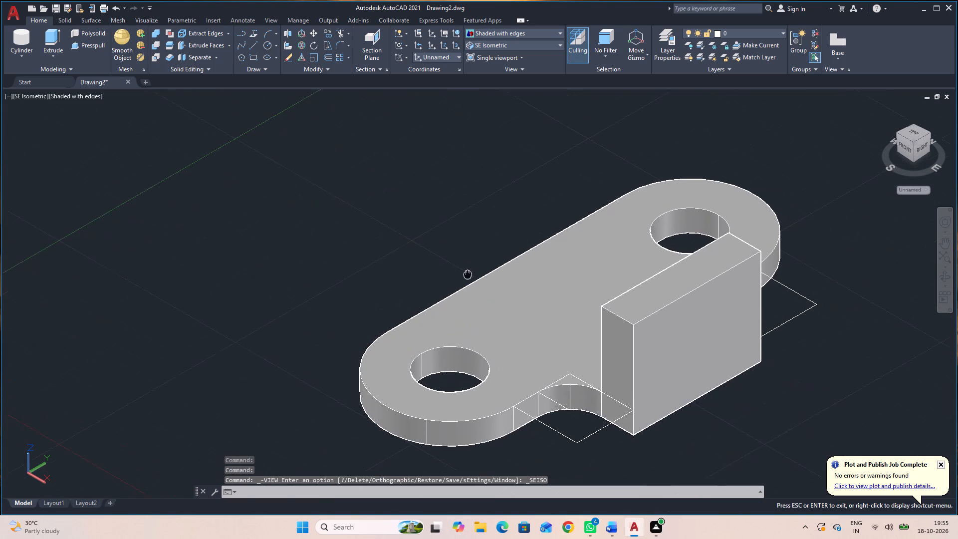
{"action": "middle_click_drag", "start_coordinate": [440, 267], "coordinate": [401, 261]}
{"action": "middle_click_drag", "start_coordinate": [366, 239], "coordinate": [349, 219]}
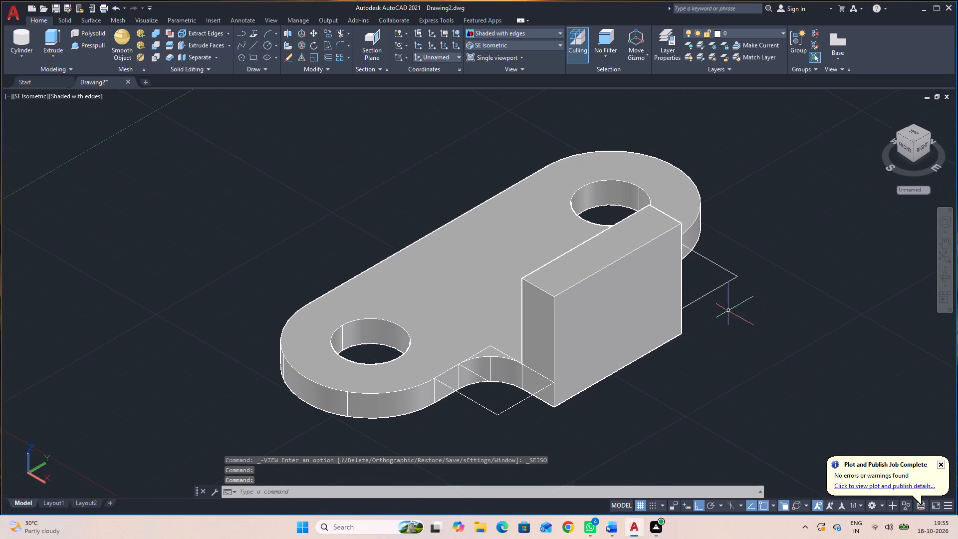
{"action": "left_click", "coordinate": [727, 311]}
{"action": "left_click", "coordinate": [736, 264]}
{"action": "left_click", "coordinate": [732, 258]}
{"action": "left_click", "coordinate": [729, 299]}
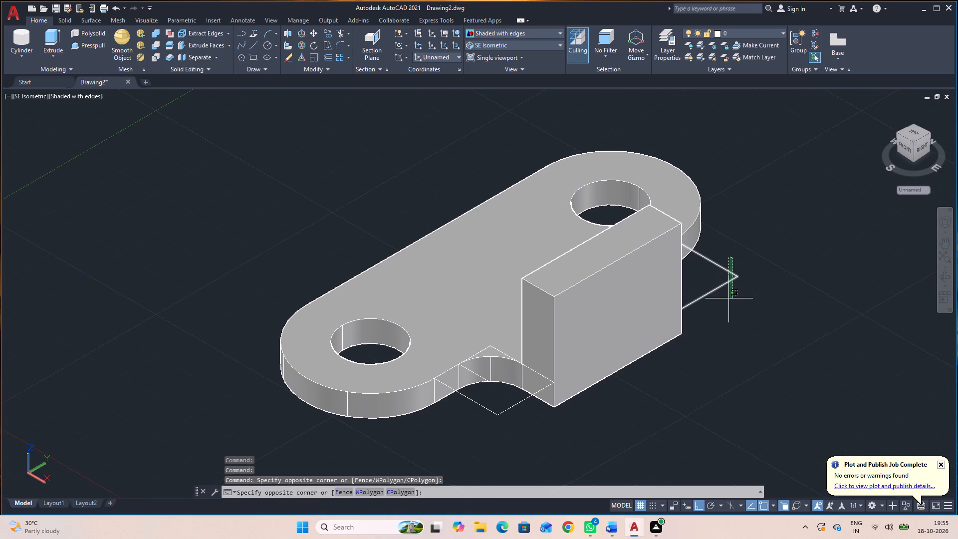
{"action": "left_click", "coordinate": [515, 413]}
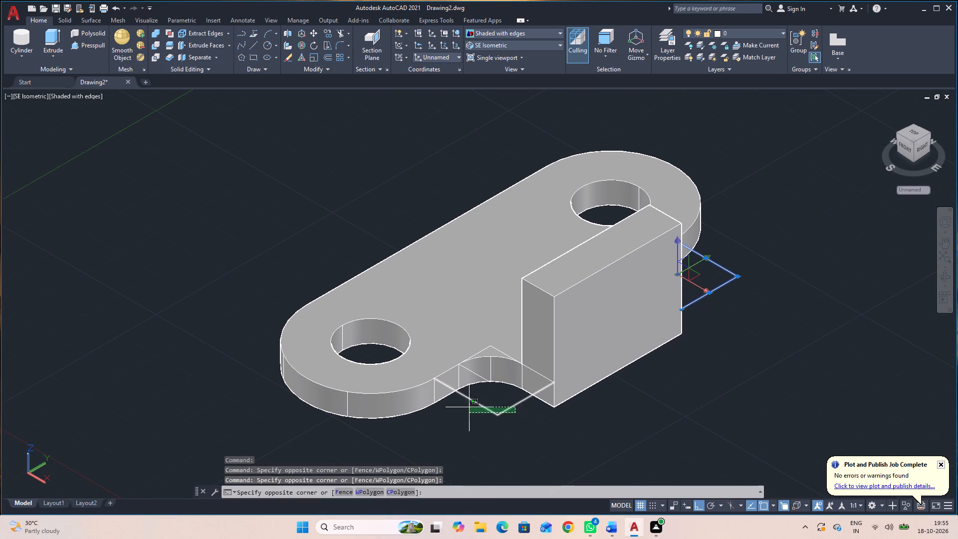
{"action": "left_click", "coordinate": [468, 412]}
{"action": "key", "text": "Delete"}
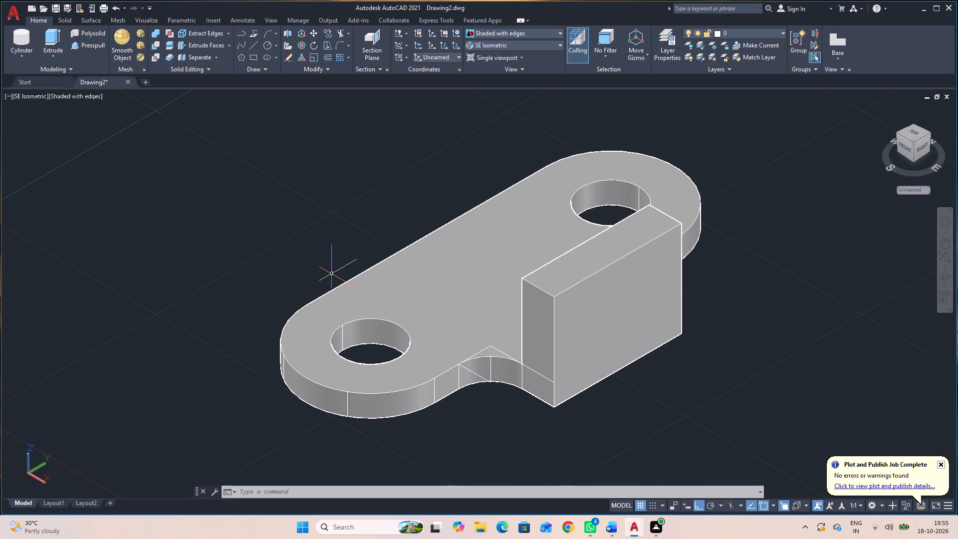
Create a radius 18 cylinder centred on the midpoint of the upright block's outer top edge, with its axis running 6 inward.
{"action": "left_click", "coordinate": [15, 41]}
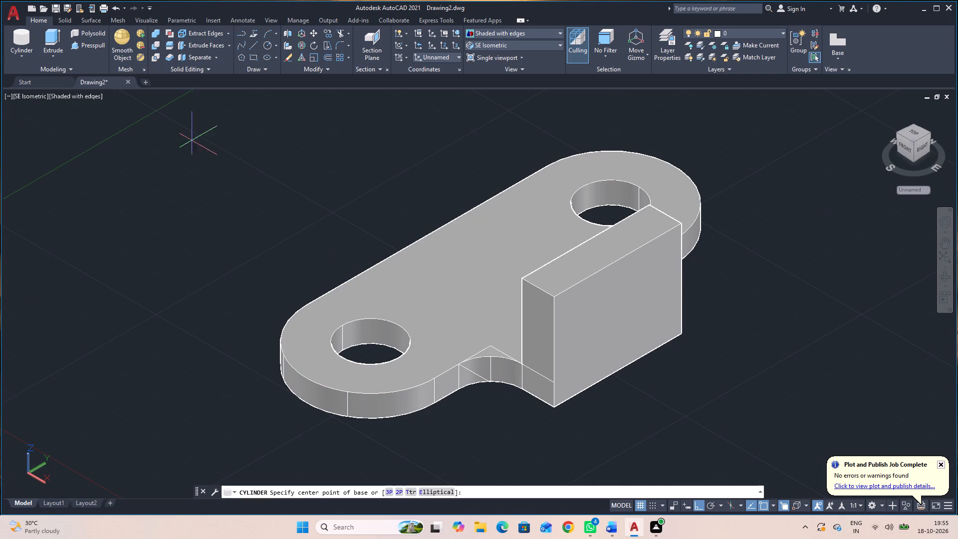
{"action": "left_click", "coordinate": [619, 259]}
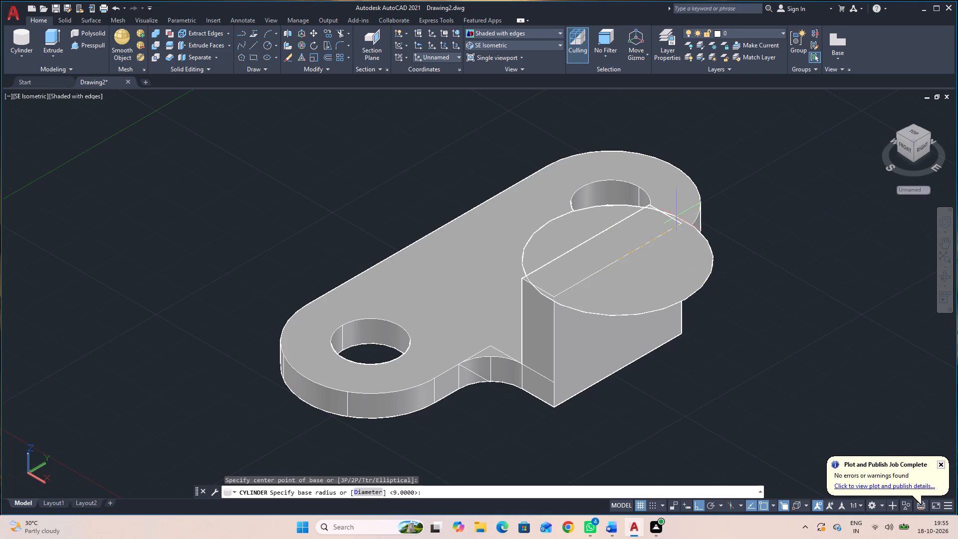
{"action": "left_click", "coordinate": [683, 220]}
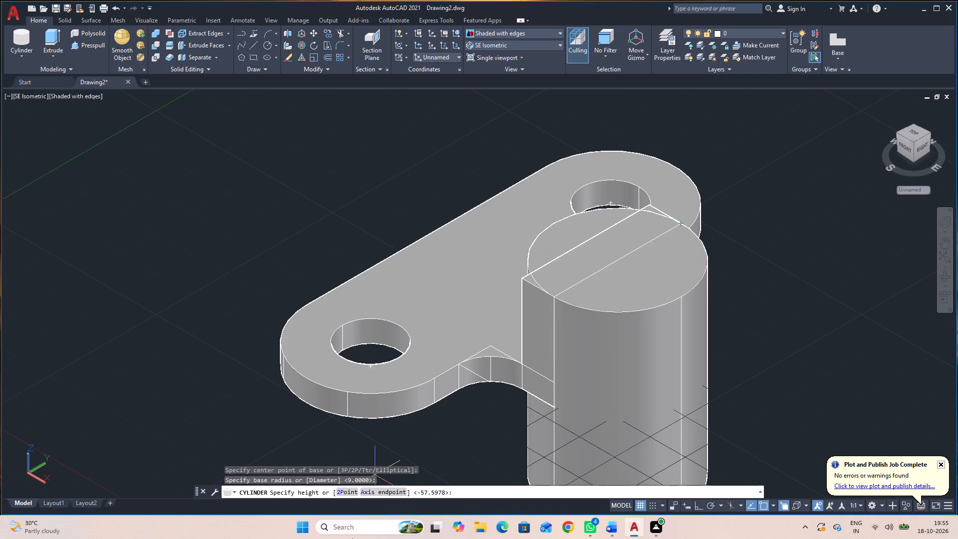
{"action": "left_click", "coordinate": [386, 497]}
{"action": "left_click", "coordinate": [385, 495]}
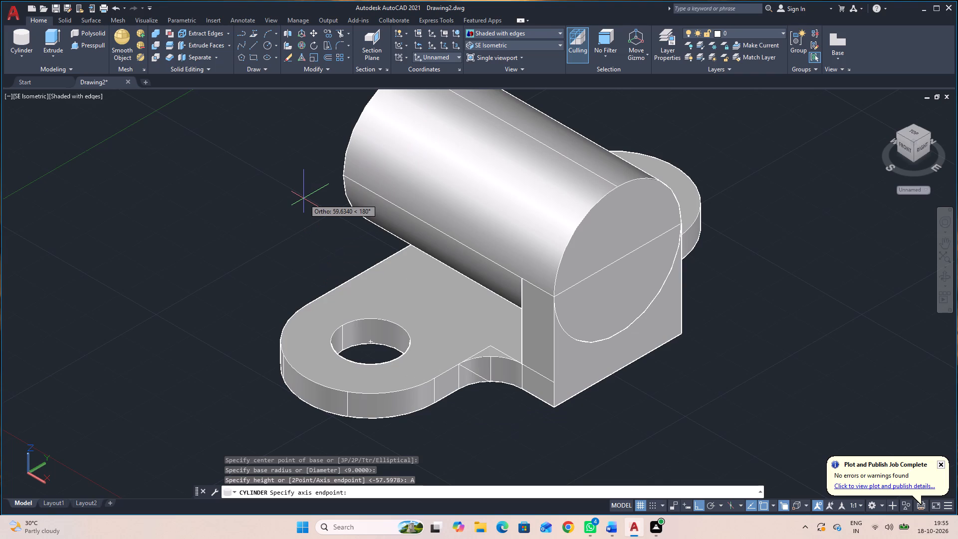
{"action": "key", "text": "6"}
{"action": "key", "text": "Return"}
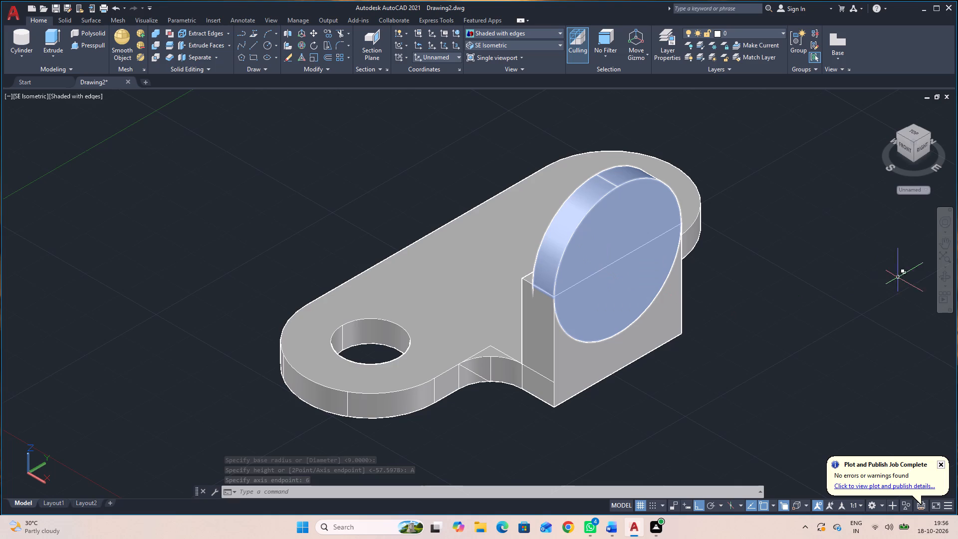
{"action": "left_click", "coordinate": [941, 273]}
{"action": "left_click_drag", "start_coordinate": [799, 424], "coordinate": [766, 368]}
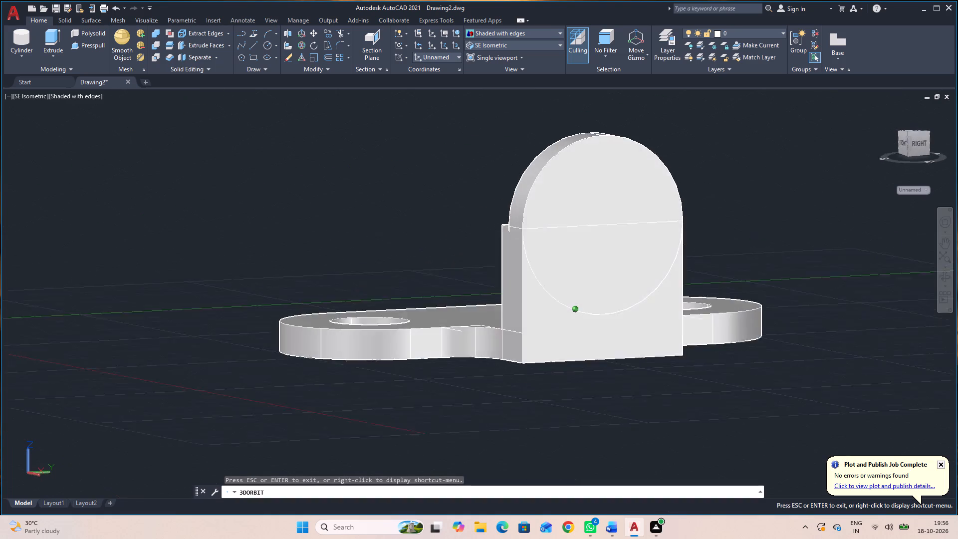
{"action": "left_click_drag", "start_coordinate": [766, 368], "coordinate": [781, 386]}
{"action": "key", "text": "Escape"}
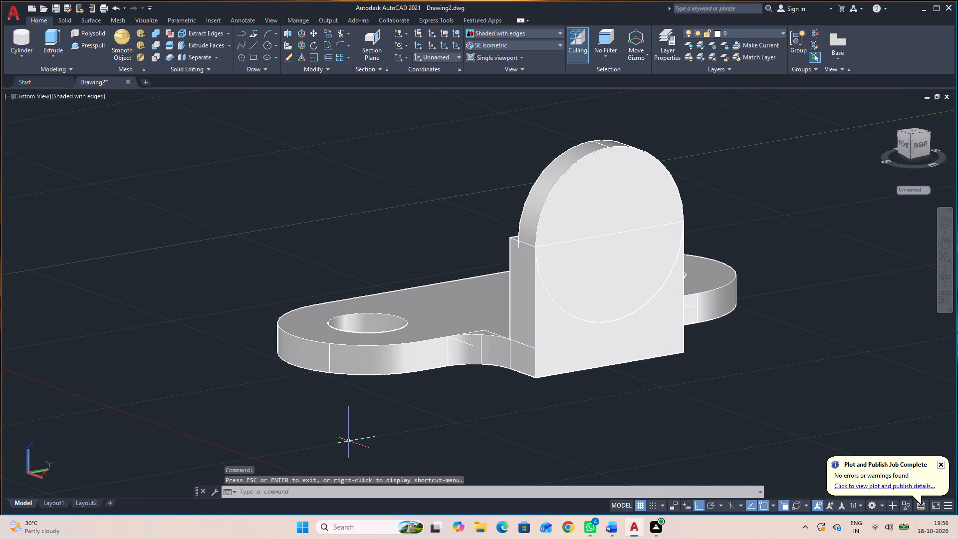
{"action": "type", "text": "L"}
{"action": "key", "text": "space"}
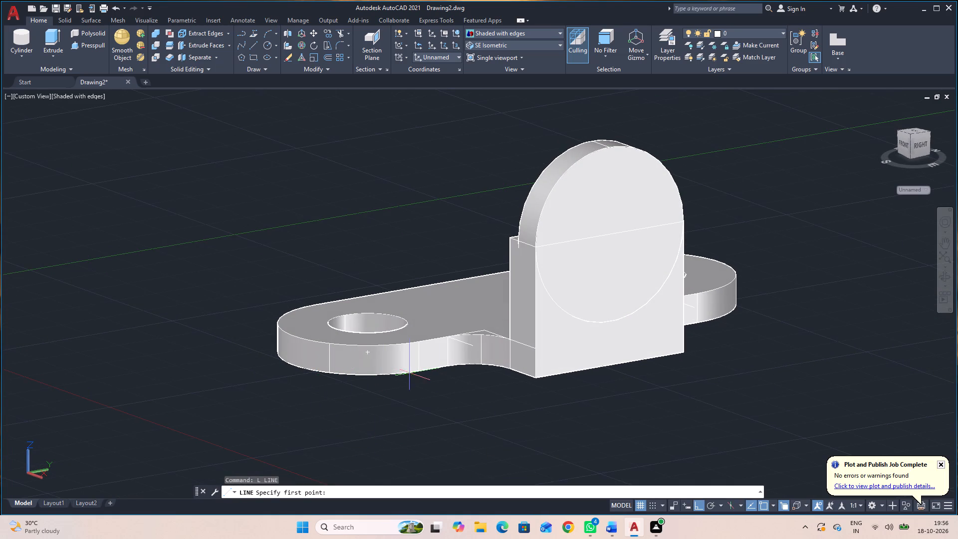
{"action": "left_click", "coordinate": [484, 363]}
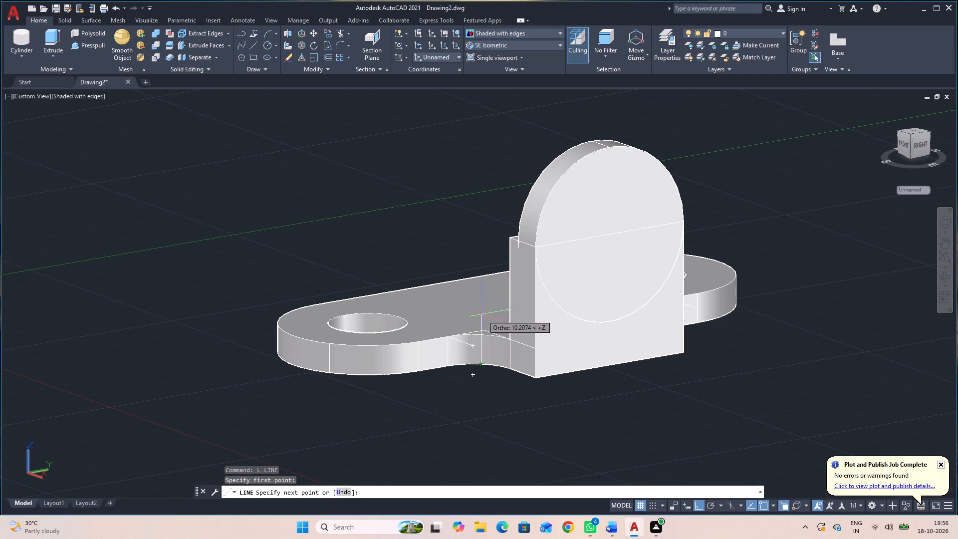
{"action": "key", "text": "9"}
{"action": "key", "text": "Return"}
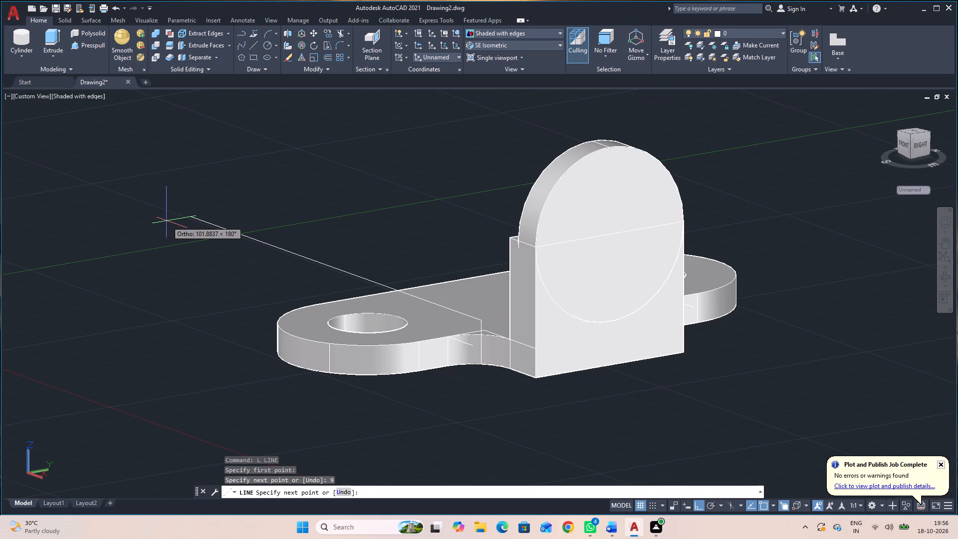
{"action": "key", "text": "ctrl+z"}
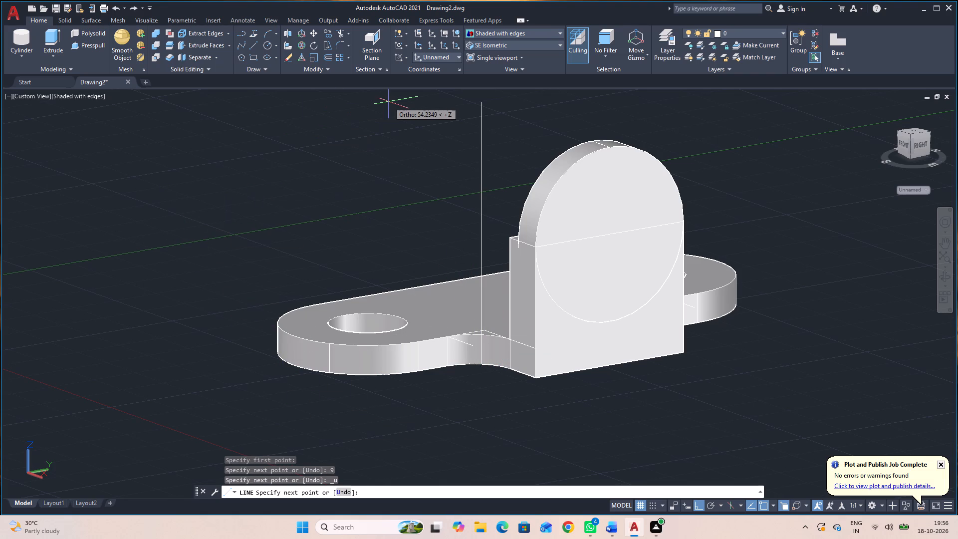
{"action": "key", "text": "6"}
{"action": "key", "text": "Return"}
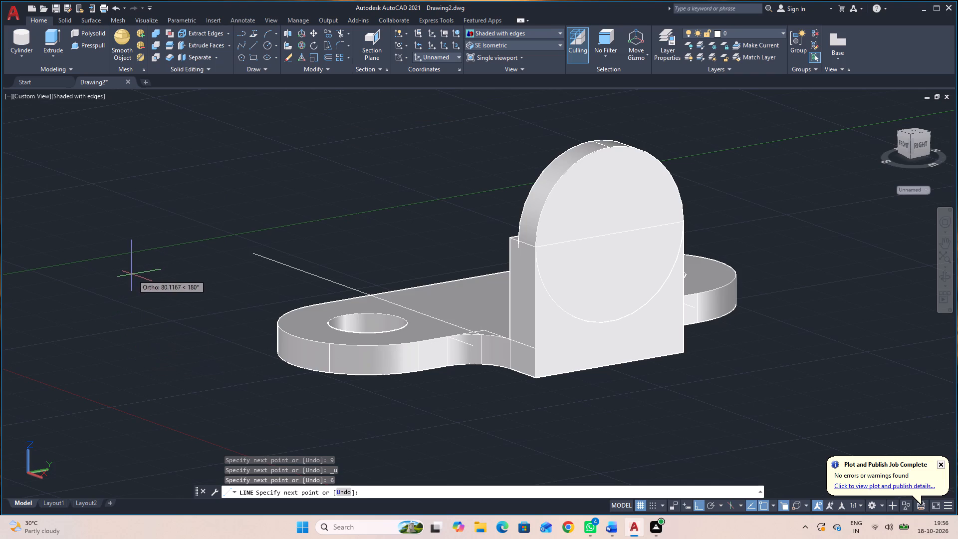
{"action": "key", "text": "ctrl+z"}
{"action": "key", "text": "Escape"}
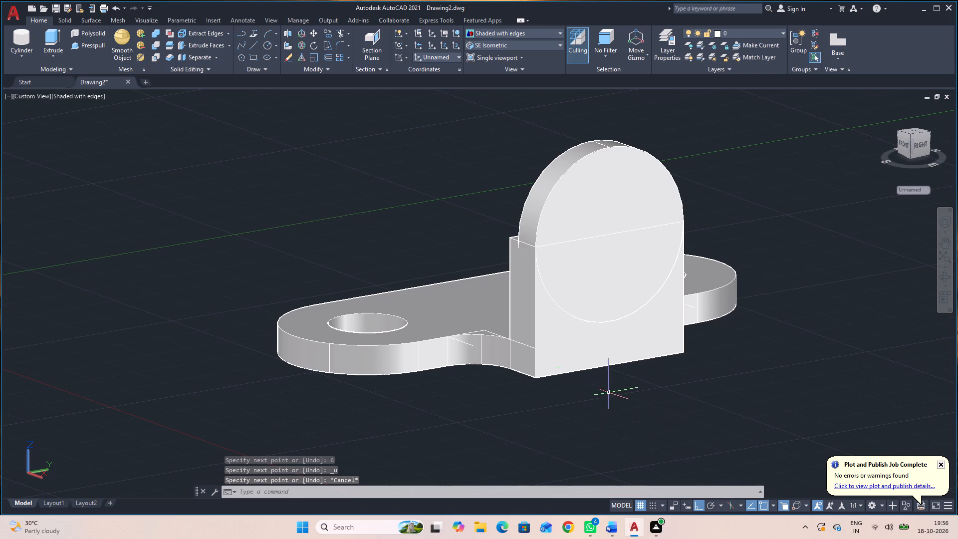
In the SE Isometric view, move the cylinder 3 inward across the upright block's top, towards the plate.
{"action": "left_click", "coordinate": [486, 44]}
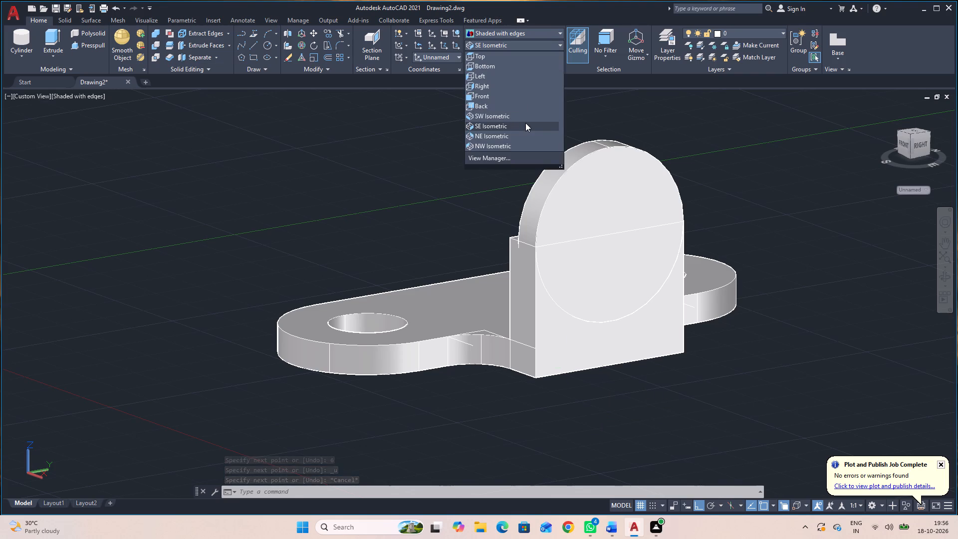
{"action": "left_click", "coordinate": [525, 123]}
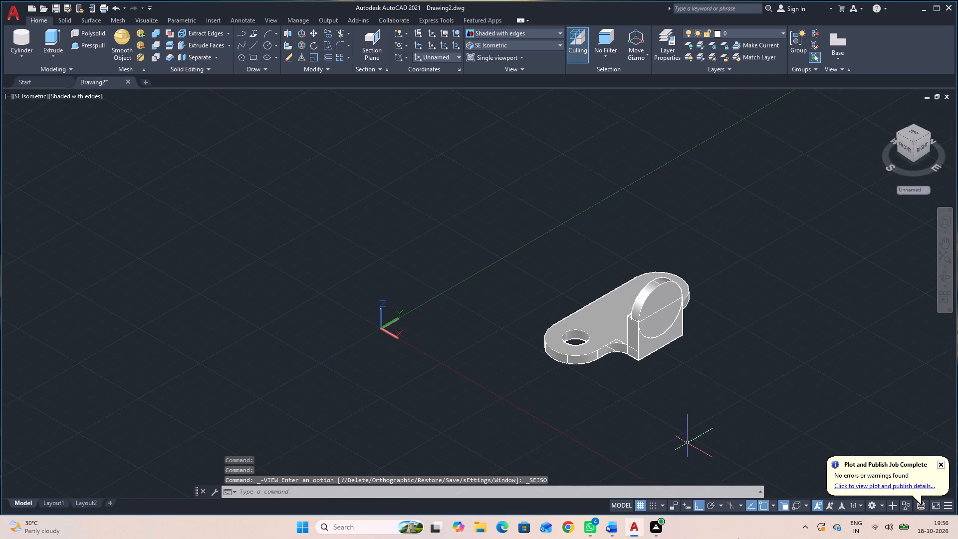
{"action": "scroll", "coordinate": [721, 488], "scroll_direction": "up", "scroll_amount": 4}
{"action": "middle_click_drag", "start_coordinate": [553, 301], "coordinate": [550, 451]}
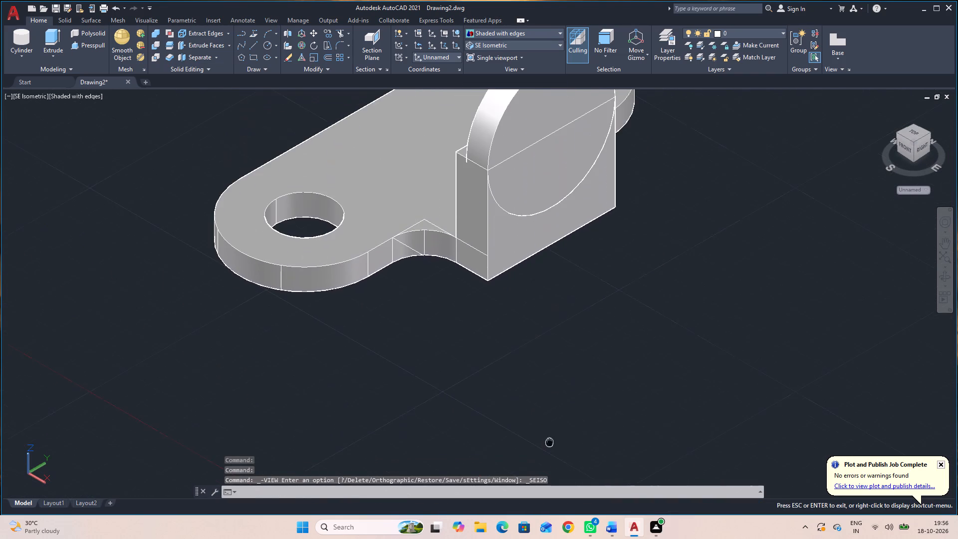
{"action": "middle_click_drag", "start_coordinate": [550, 451], "coordinate": [550, 458]}
{"action": "middle_click_drag", "start_coordinate": [551, 331], "coordinate": [550, 416]}
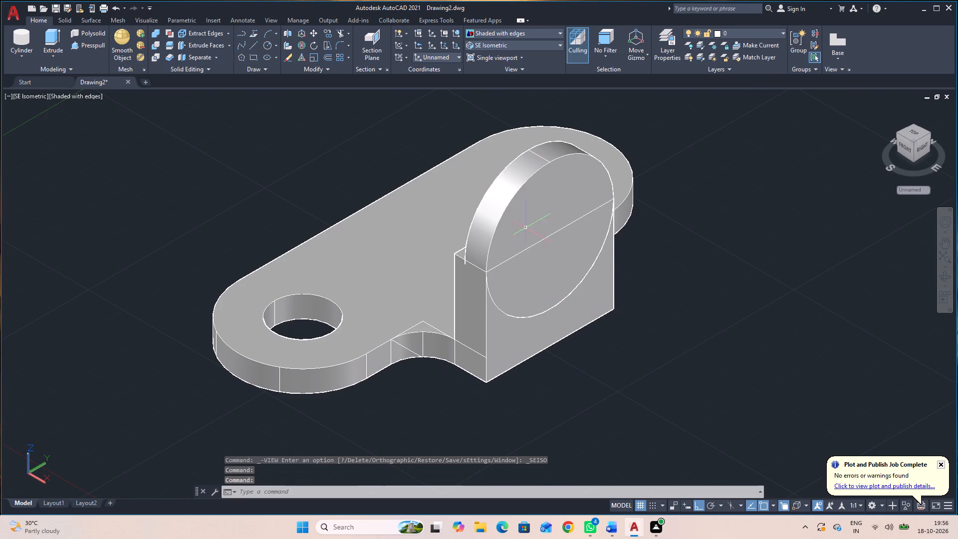
{"action": "left_click", "coordinate": [521, 220]}
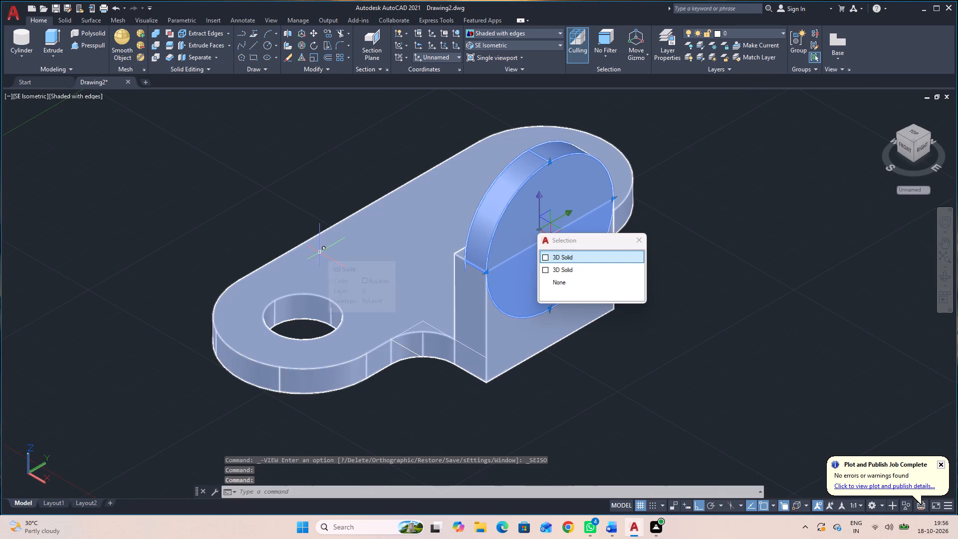
{"action": "type", "text": "MM"}
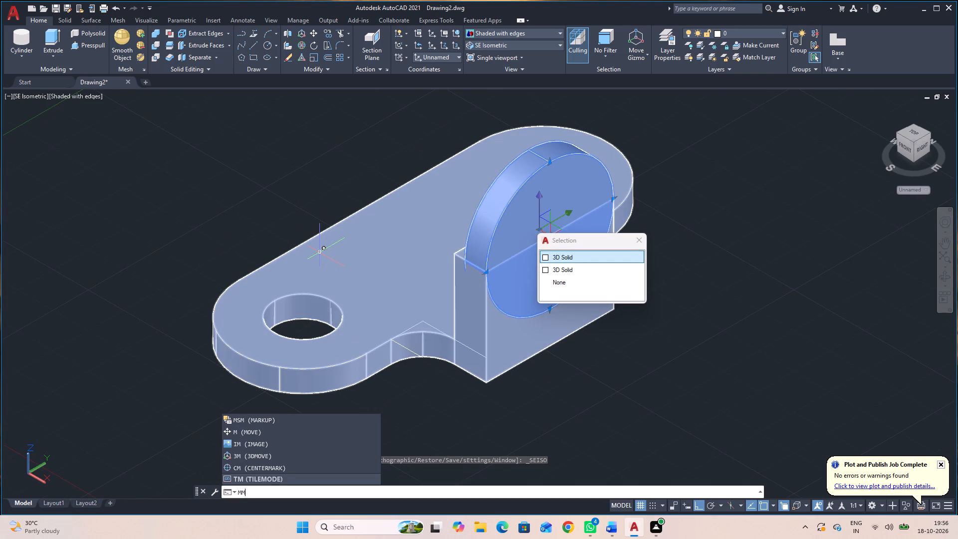
{"action": "key", "text": "BackSpace"}
{"action": "key", "text": "space"}
{"action": "key", "text": "space"}
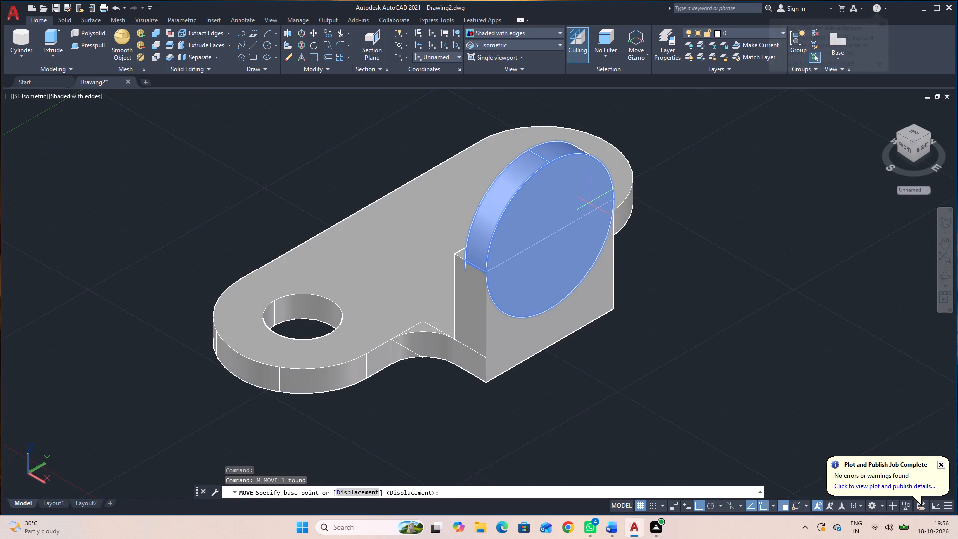
{"action": "left_click", "coordinate": [550, 236]}
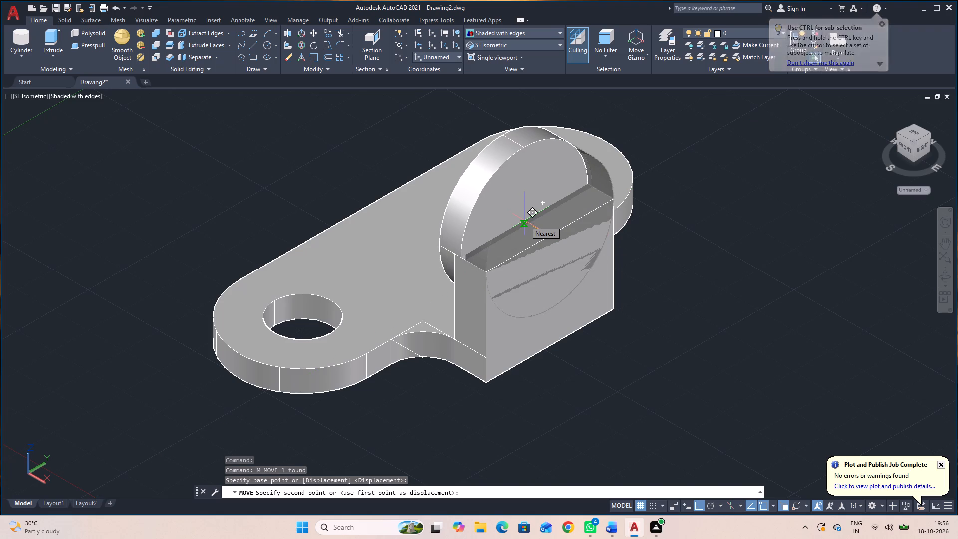
{"action": "key", "text": "3"}
{"action": "key", "text": "Return"}
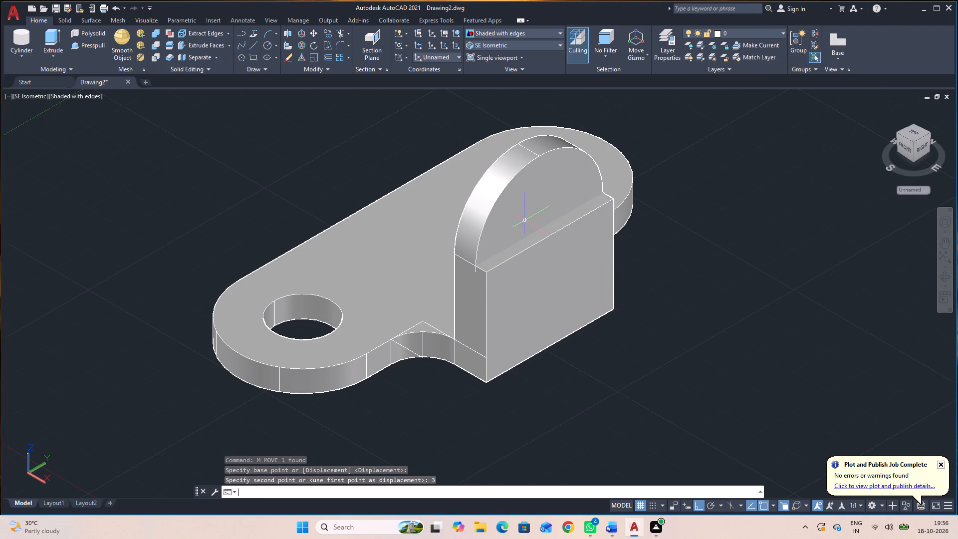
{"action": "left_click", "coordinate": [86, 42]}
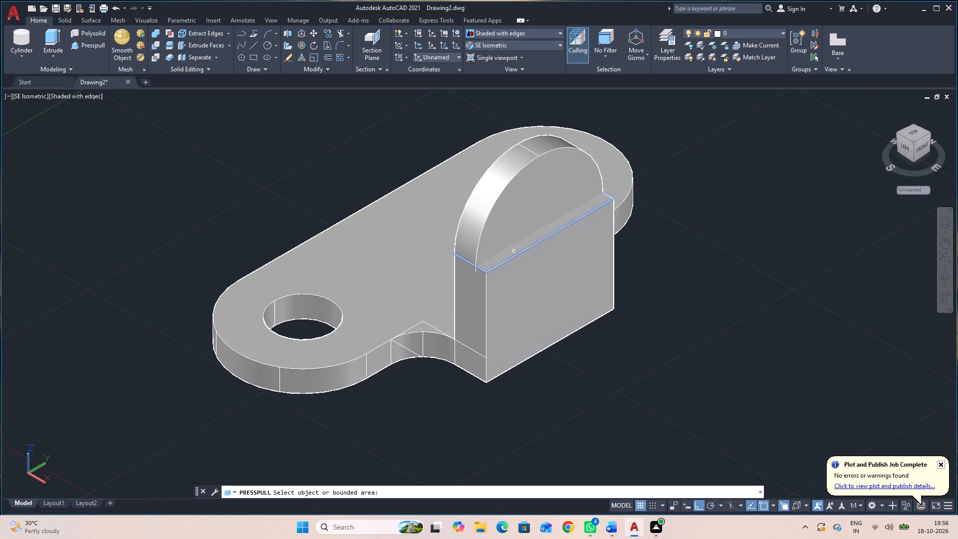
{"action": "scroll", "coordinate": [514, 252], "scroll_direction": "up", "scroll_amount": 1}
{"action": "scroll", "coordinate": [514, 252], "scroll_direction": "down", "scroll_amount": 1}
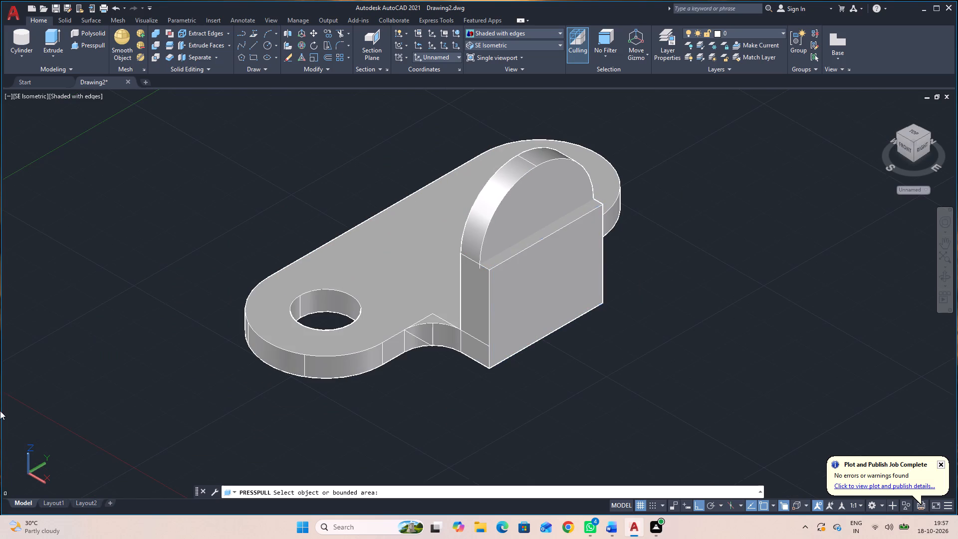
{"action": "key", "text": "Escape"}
Draw a line across the upright block's top along the cylinder's outer face, from one short edge to the other.
{"action": "type", "text": "L"}
{"action": "key", "text": "space"}
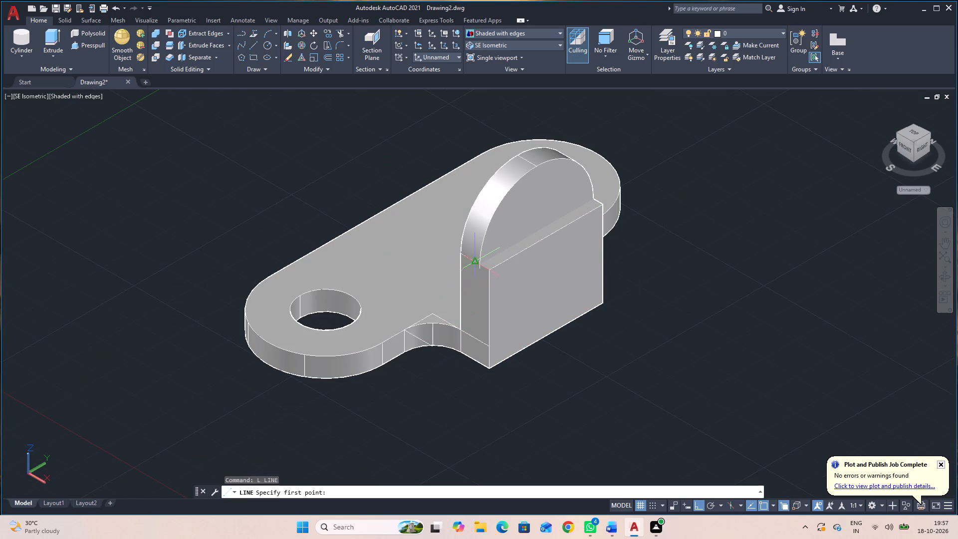
{"action": "scroll", "coordinate": [479, 266], "scroll_direction": "up", "scroll_amount": 4}
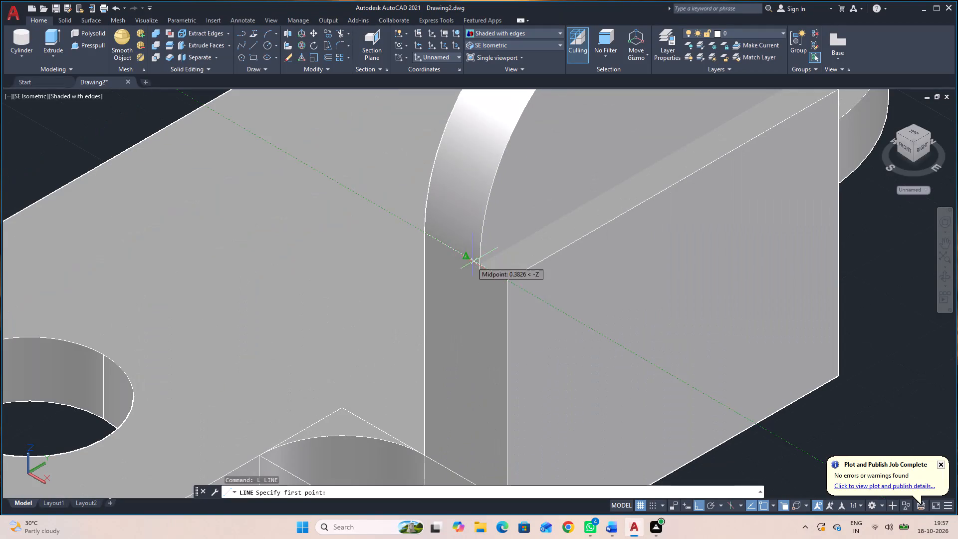
{"action": "left_click", "coordinate": [479, 264]}
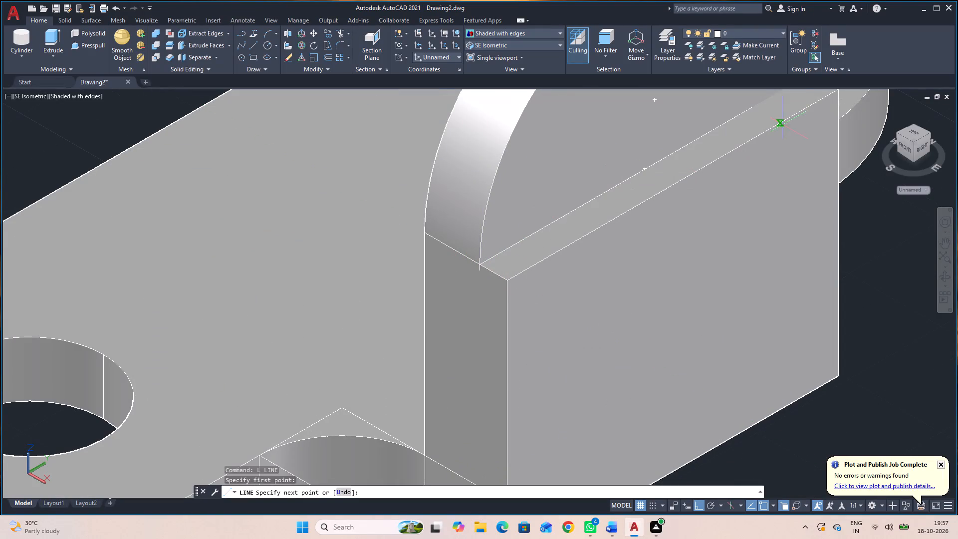
{"action": "scroll", "coordinate": [788, 116], "scroll_direction": "down", "scroll_amount": 2}
{"action": "left_click", "coordinate": [800, 98]}
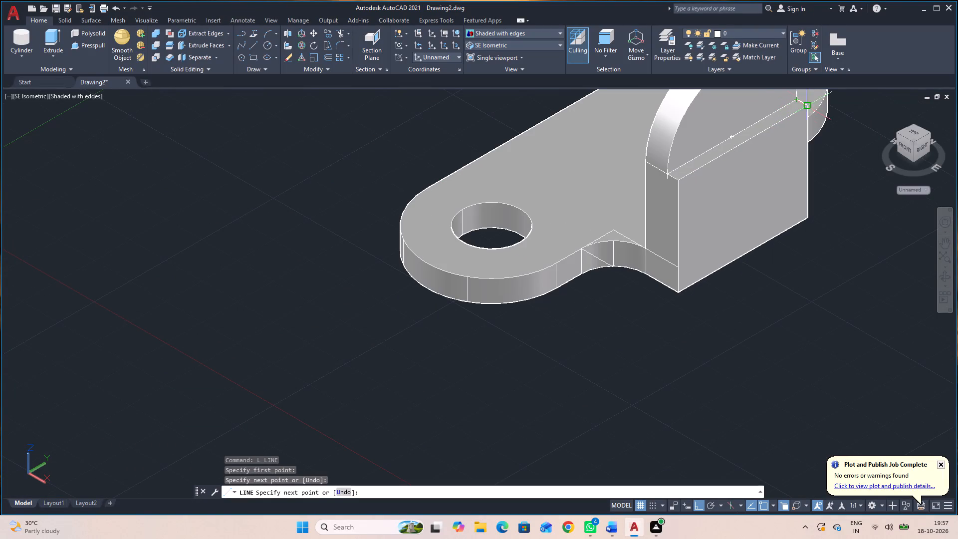
{"action": "key", "text": "Escape"}
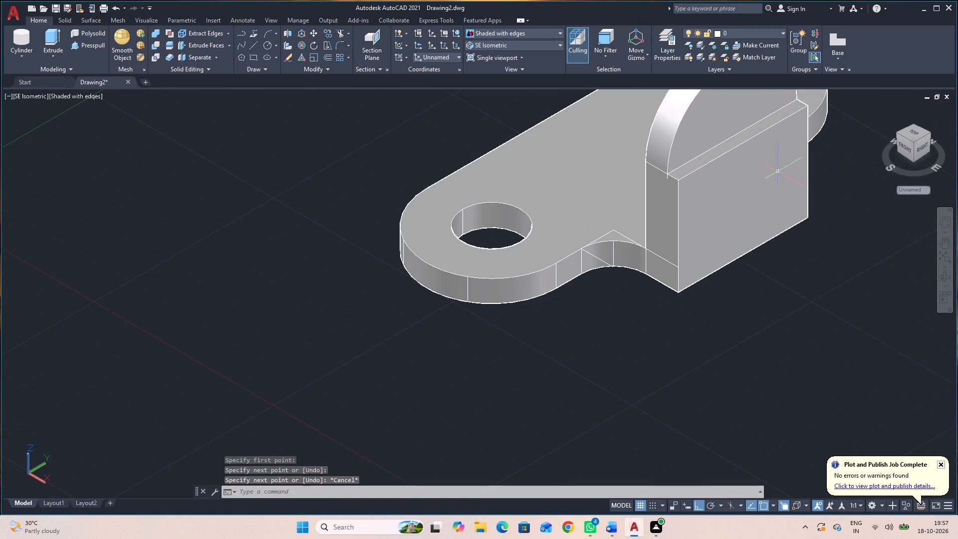
Presspull the narrow outer strip of the upright block's top down past its base to cut it away.
{"action": "left_click", "coordinate": [91, 42]}
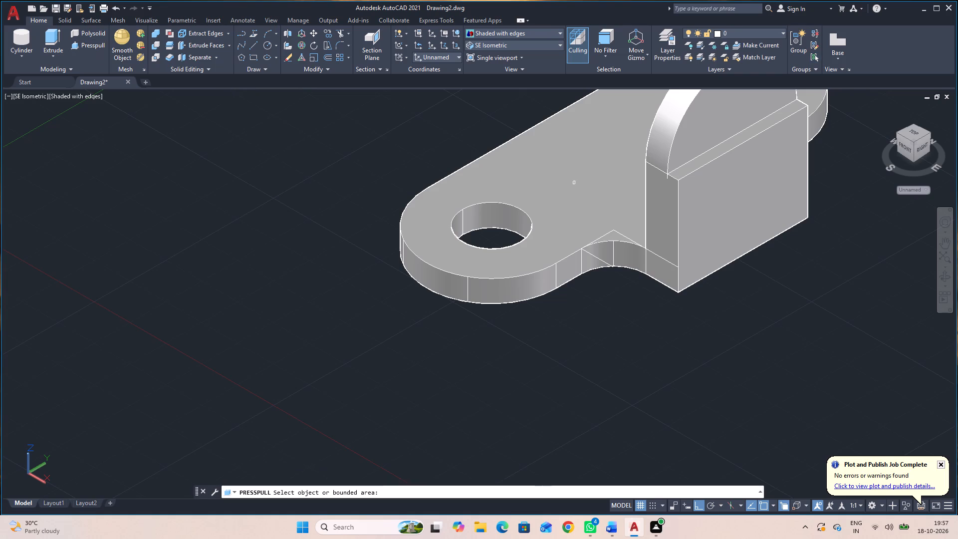
{"action": "left_click", "coordinate": [717, 153]}
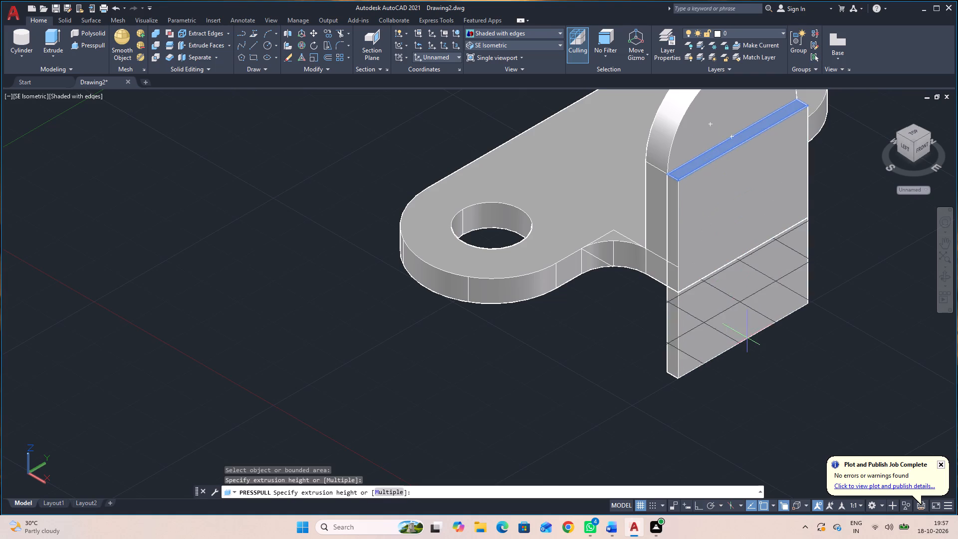
{"action": "left_click", "coordinate": [748, 340]}
{"action": "middle_click_drag", "start_coordinate": [783, 313], "coordinate": [600, 401]}
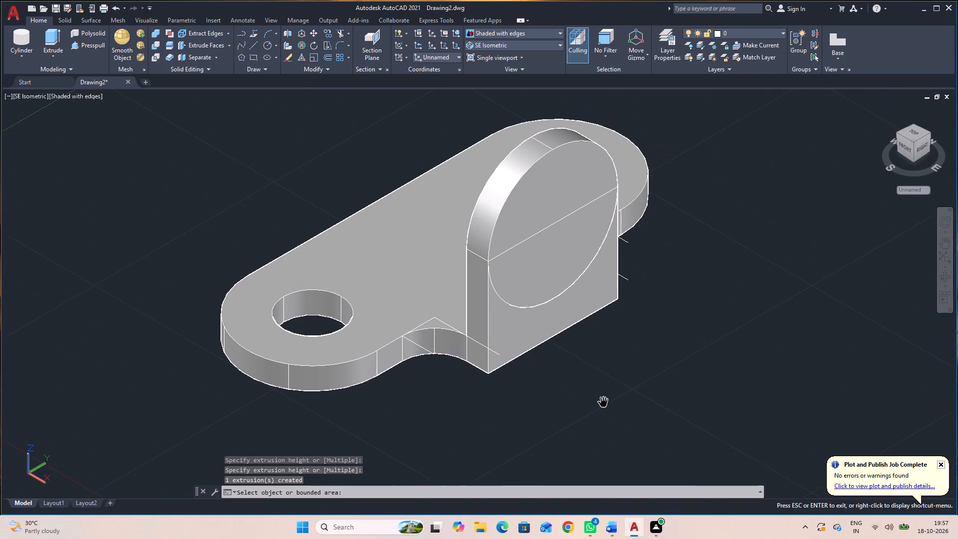
{"action": "key", "text": "Escape"}
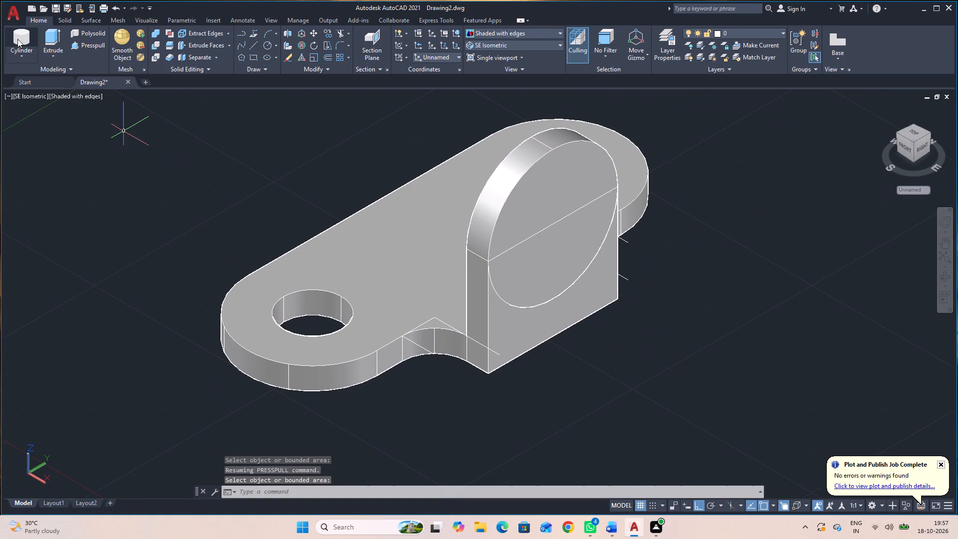
Create a radius 8 cylinder centred on the radius 18 cylinder's outer face, with its axis running 6 inward through the upright.
{"action": "left_click", "coordinate": [17, 39]}
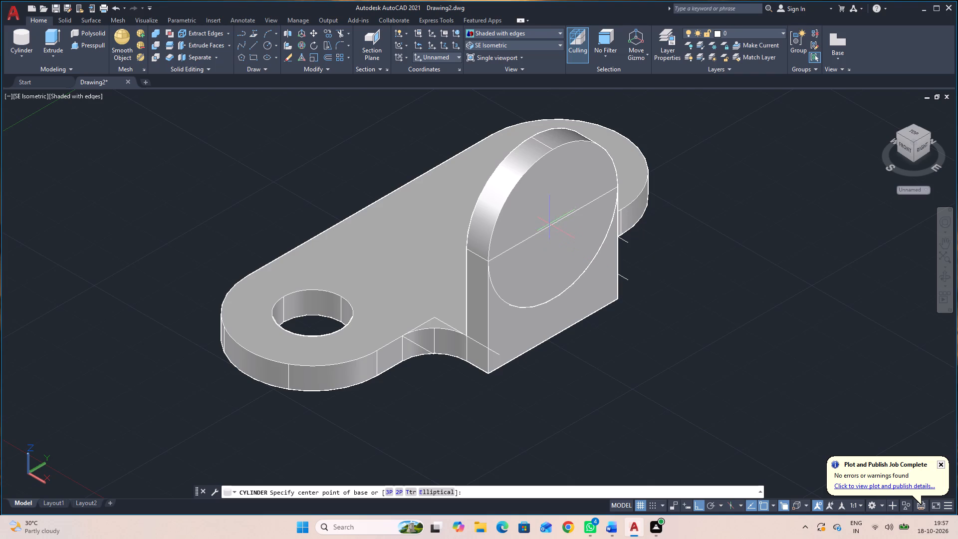
{"action": "left_click", "coordinate": [552, 226]}
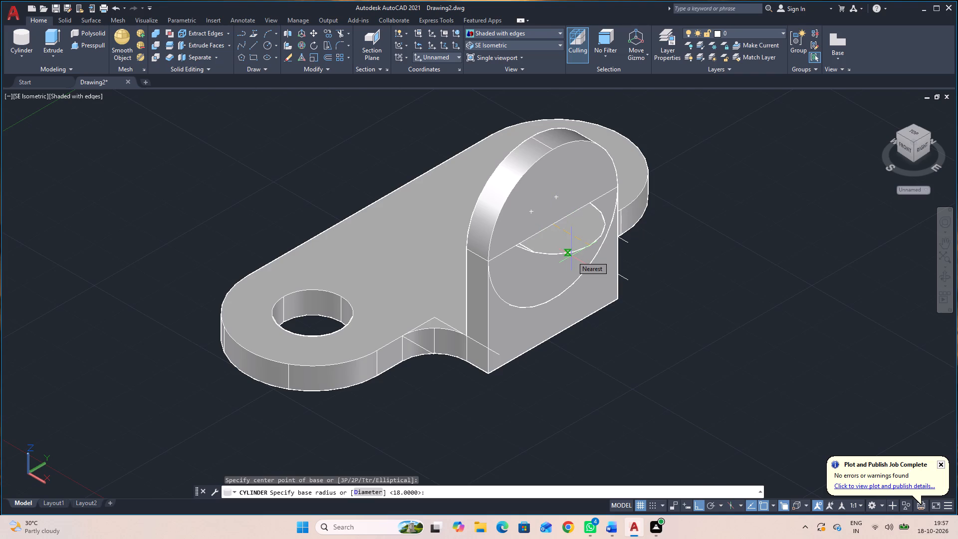
{"action": "key", "text": "8"}
{"action": "key", "text": "Return"}
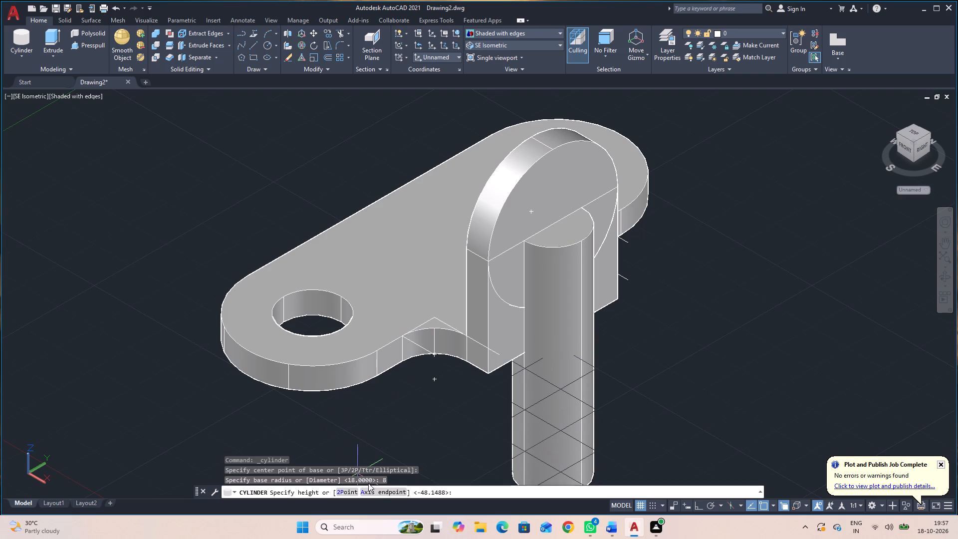
{"action": "left_click", "coordinate": [379, 491]}
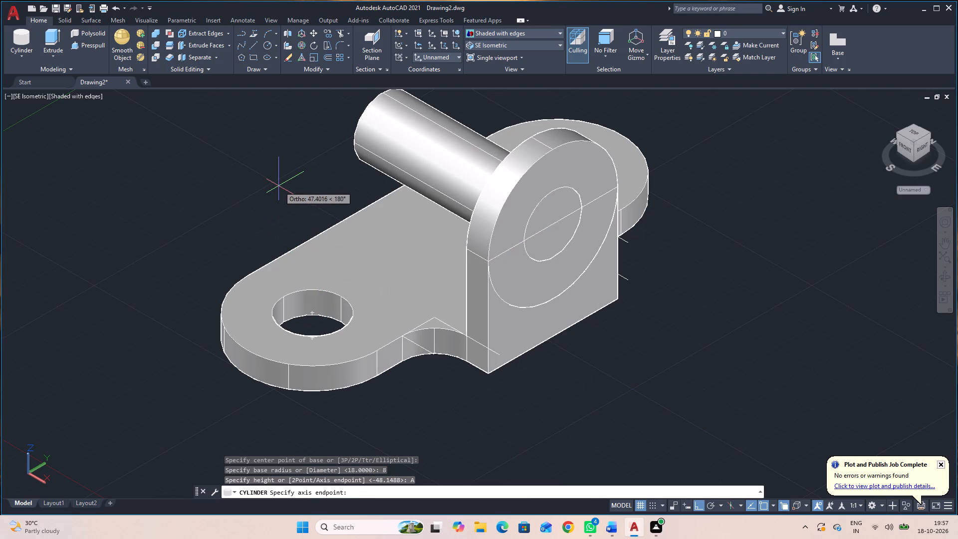
{"action": "key", "text": "6"}
{"action": "key", "text": "Return"}
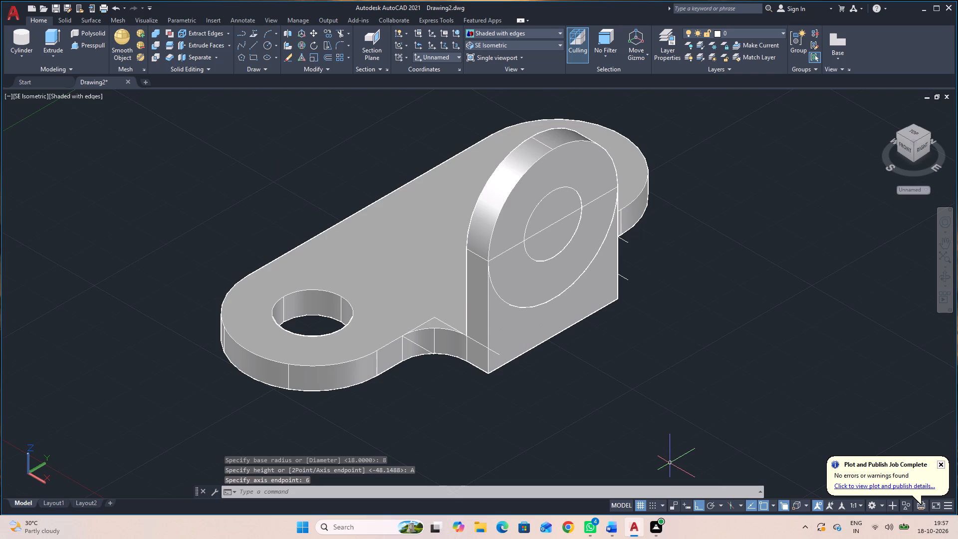
Subtract the radius 8 cylinder from the bracket body and the radius 18 cylinder together, cutting a concentric through hole.
{"action": "type", "text": "SU"}
{"action": "key", "text": "space"}
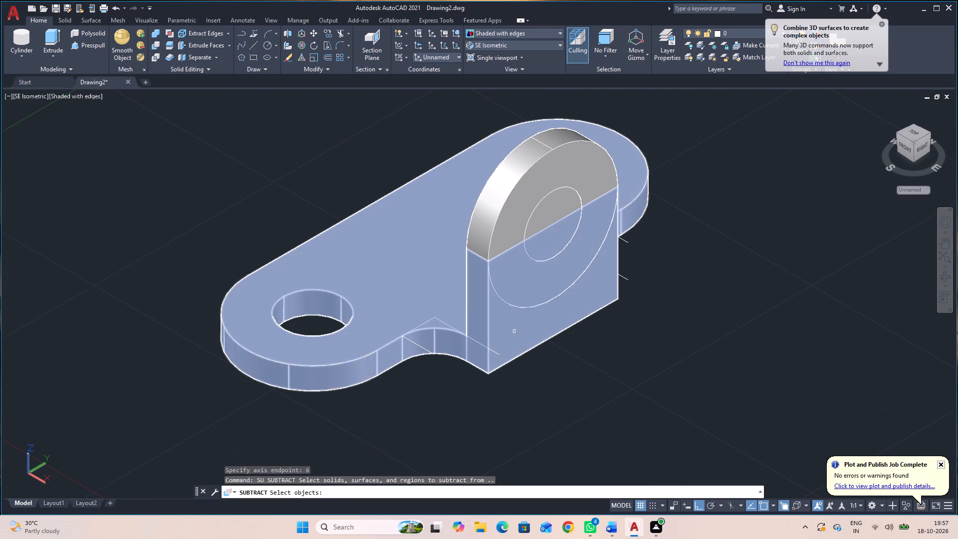
{"action": "left_click", "coordinate": [373, 331]}
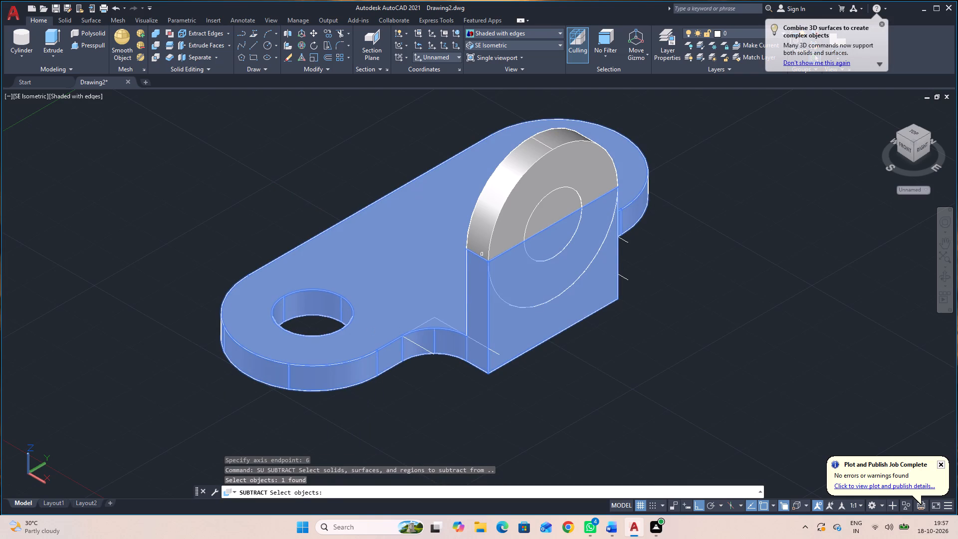
{"action": "left_click", "coordinate": [482, 243]}
{"action": "key", "text": "space"}
{"action": "key", "text": "space"}
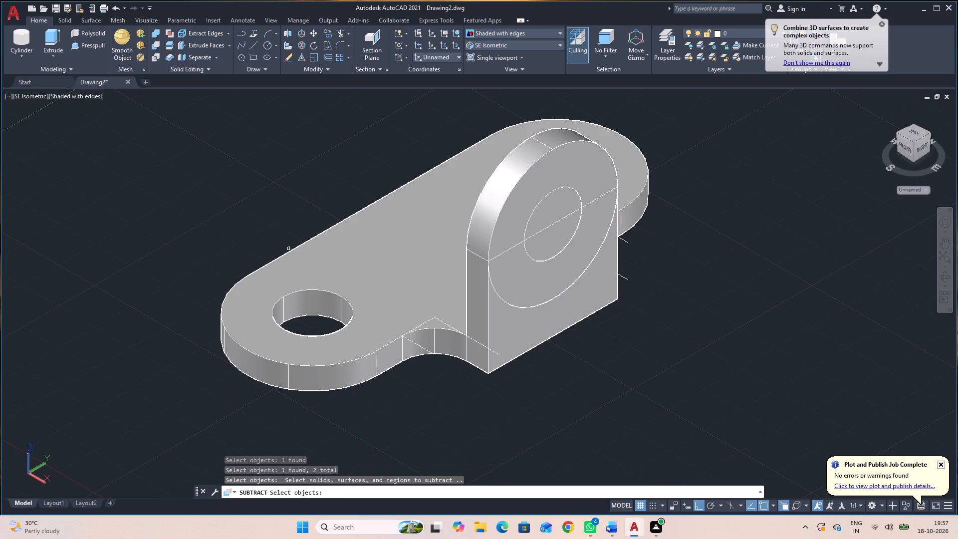
{"action": "left_click", "coordinate": [543, 220]}
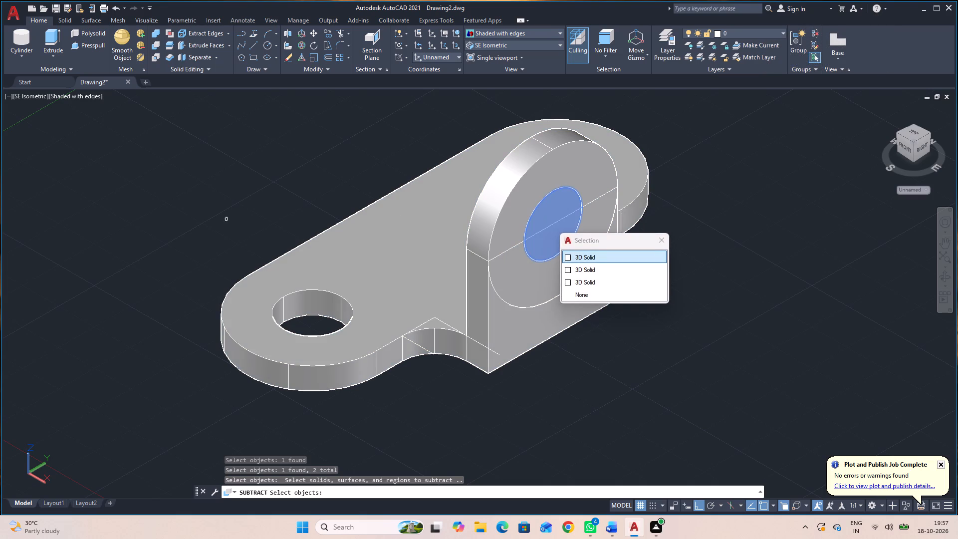
{"action": "key", "text": "space"}
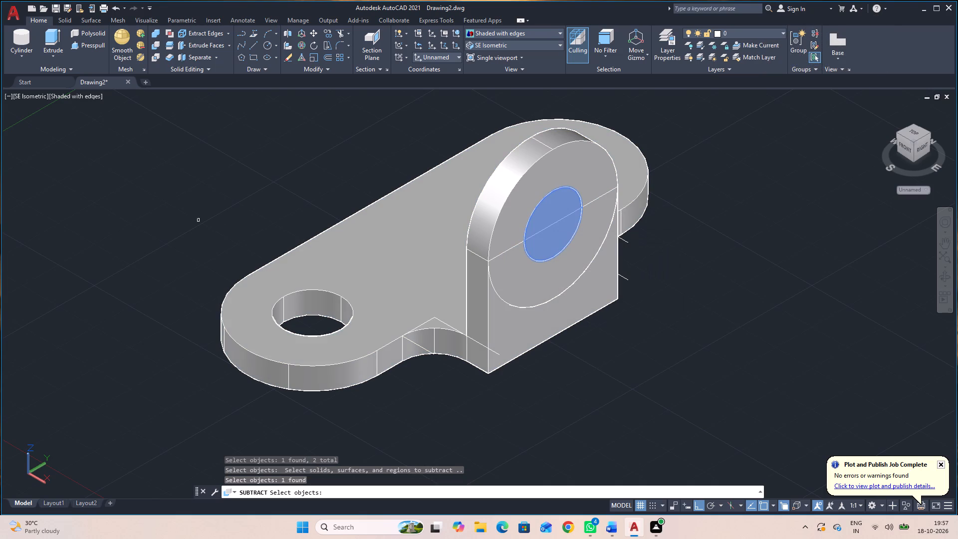
{"action": "key", "text": "space"}
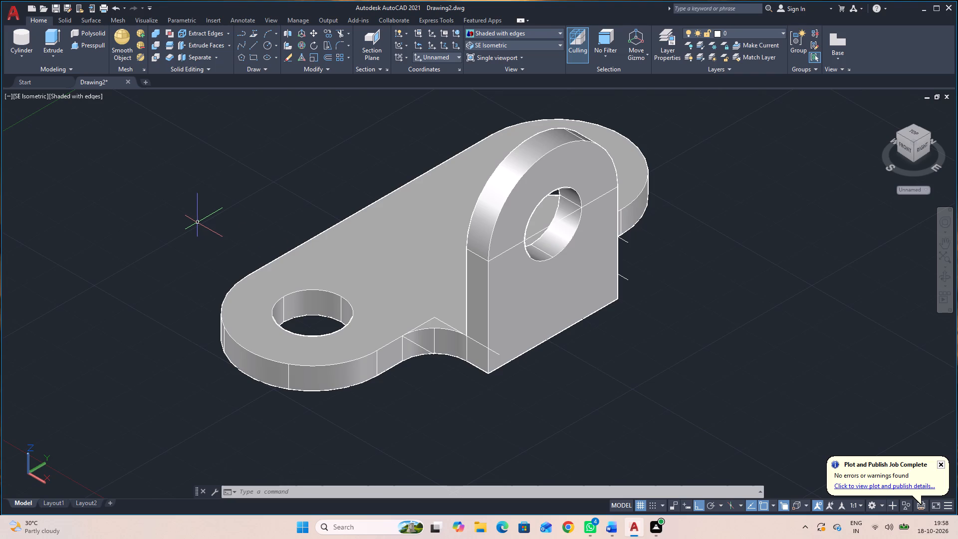
Erase the line across the upright's outer face and the three leftover construction lines projecting beside its base.
{"action": "left_click", "coordinate": [539, 232]}
{"action": "key", "text": "Delete"}
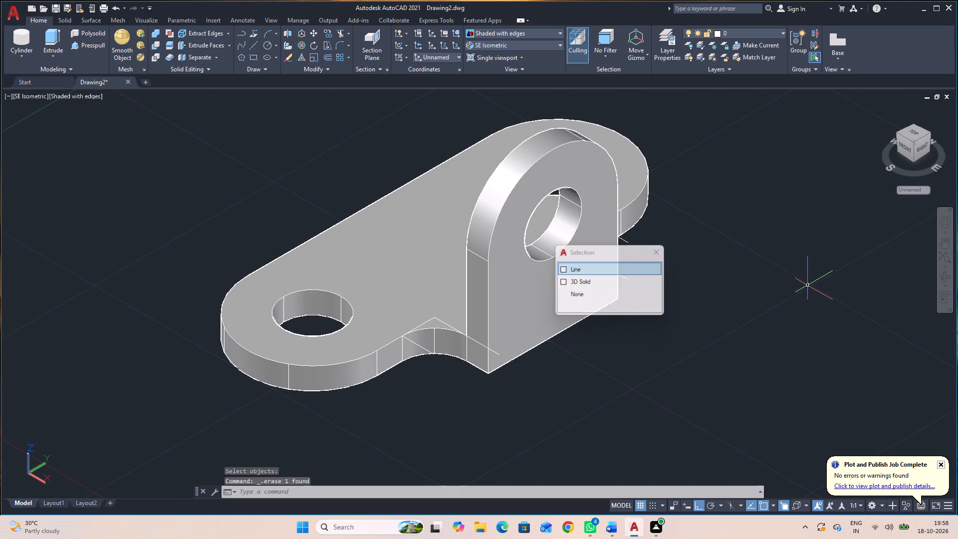
{"action": "left_click", "coordinate": [628, 280]}
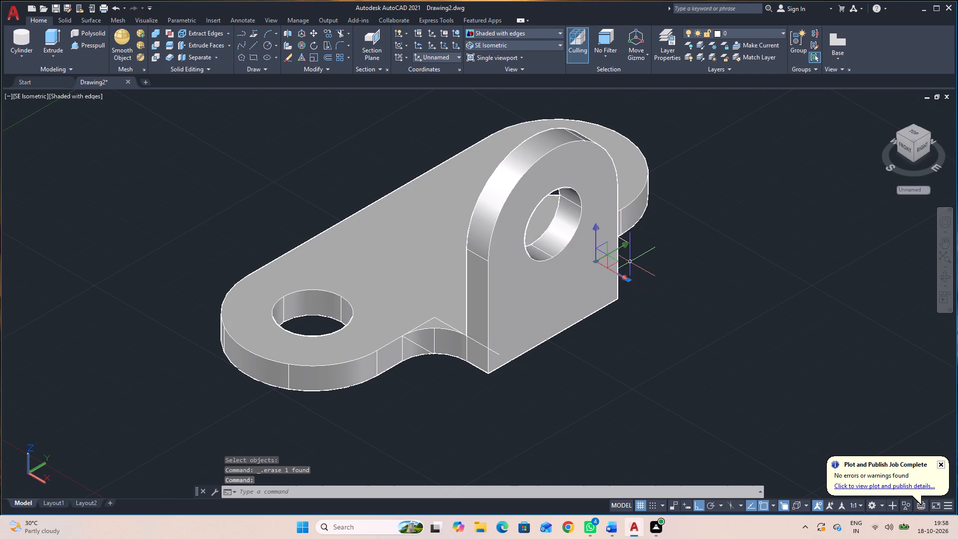
{"action": "left_click", "coordinate": [622, 239]}
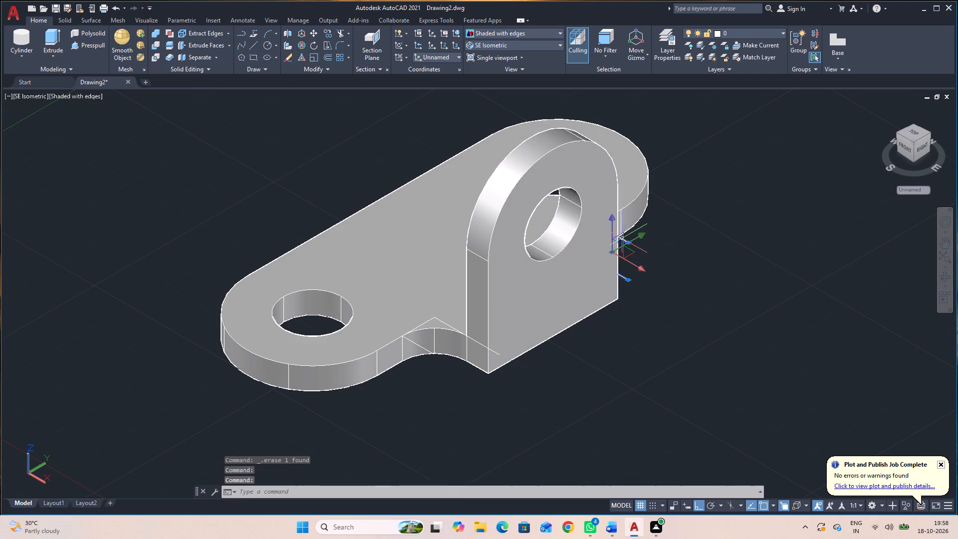
{"action": "left_click", "coordinate": [497, 353]}
{"action": "left_click", "coordinate": [590, 390]}
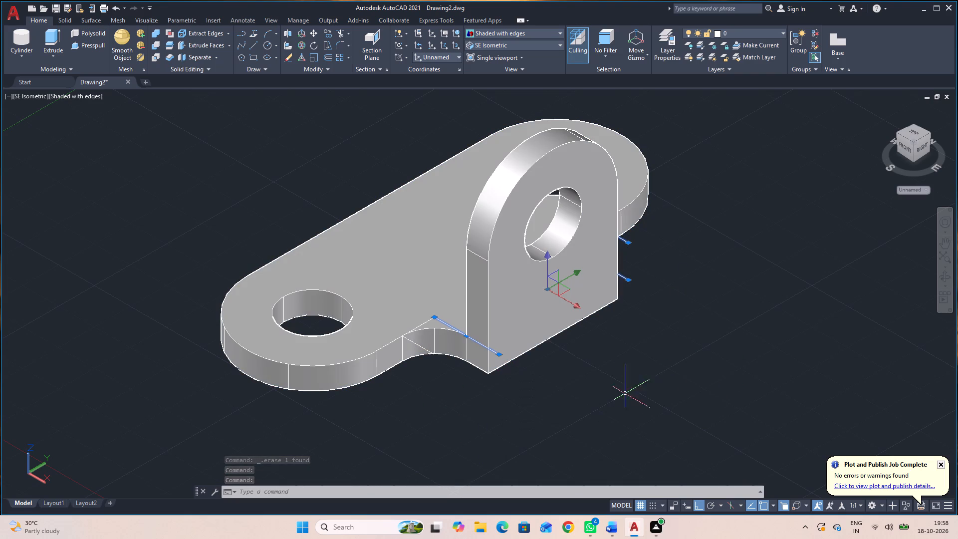
{"action": "key", "text": "Delete"}
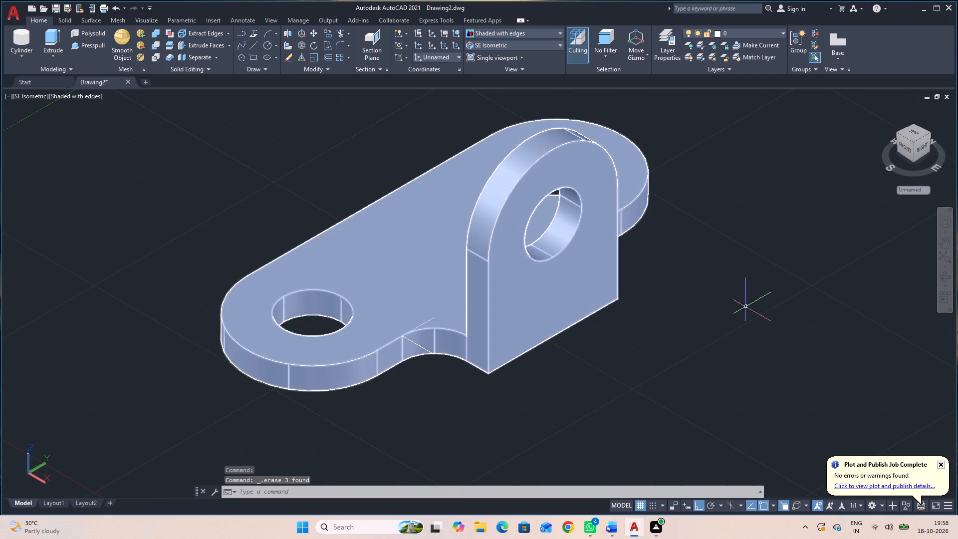
Erase the remaining construction lines at the plate's two notches: two at the near notch and one at the far notch.
{"action": "left_click", "coordinate": [942, 275]}
{"action": "left_click_drag", "start_coordinate": [653, 433], "coordinate": [742, 450]}
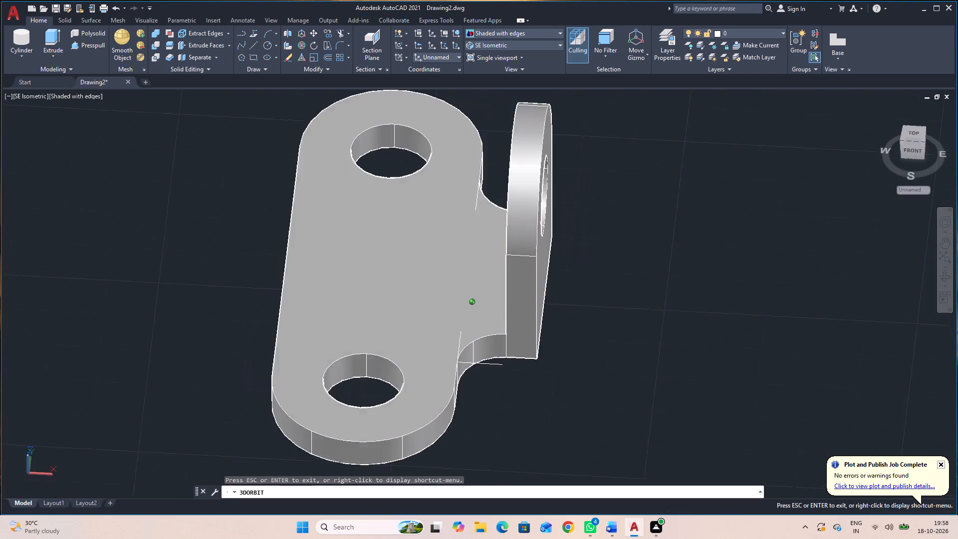
{"action": "left_click_drag", "start_coordinate": [742, 450], "coordinate": [770, 450]}
{"action": "left_click_drag", "start_coordinate": [666, 405], "coordinate": [652, 389]}
{"action": "middle_click_drag", "start_coordinate": [643, 396], "coordinate": [642, 381]}
{"action": "middle_click_drag", "start_coordinate": [635, 418], "coordinate": [642, 394]}
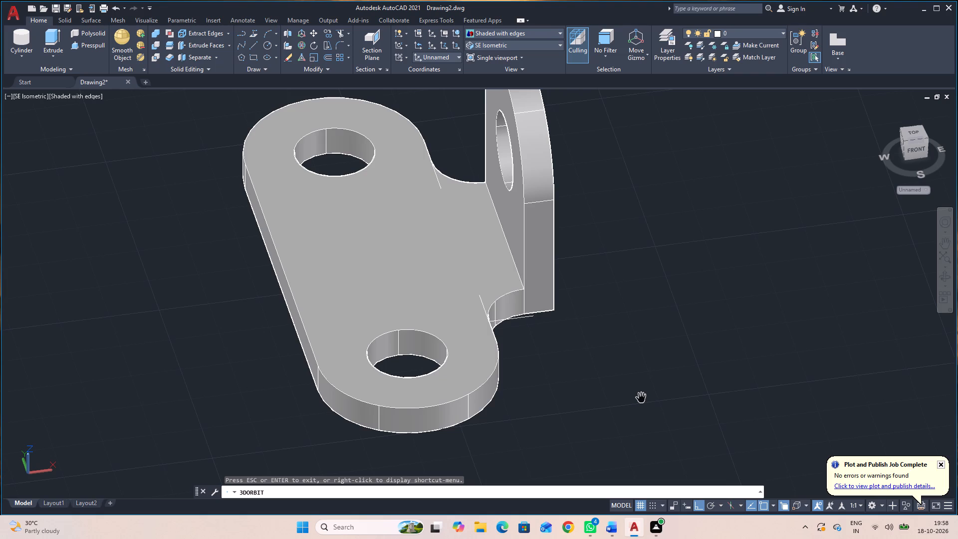
{"action": "key", "text": "Escape"}
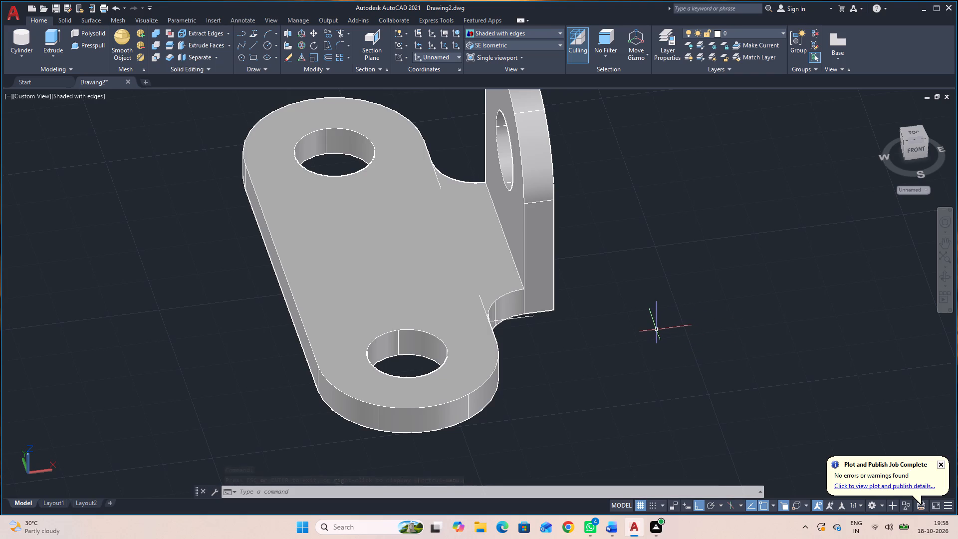
{"action": "left_click", "coordinate": [525, 317]}
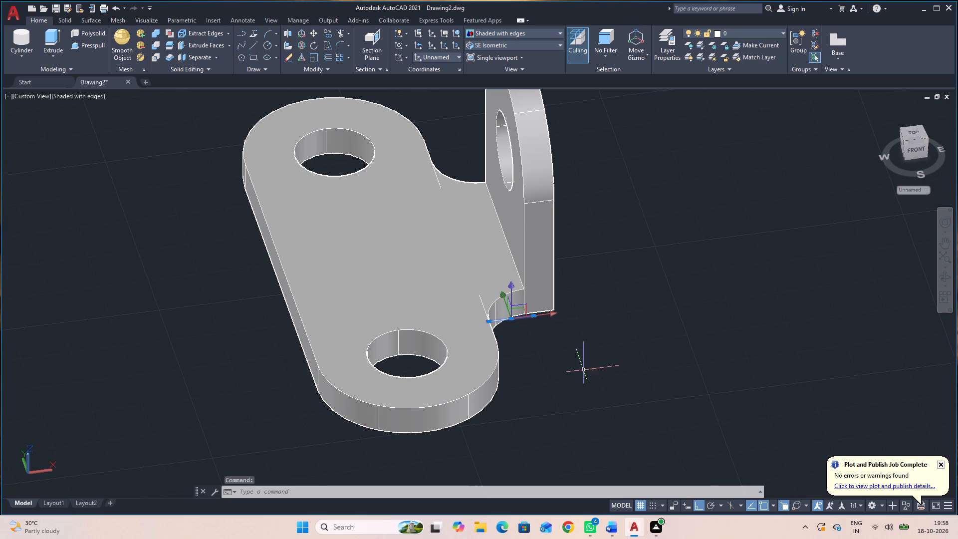
{"action": "key", "text": "Delete"}
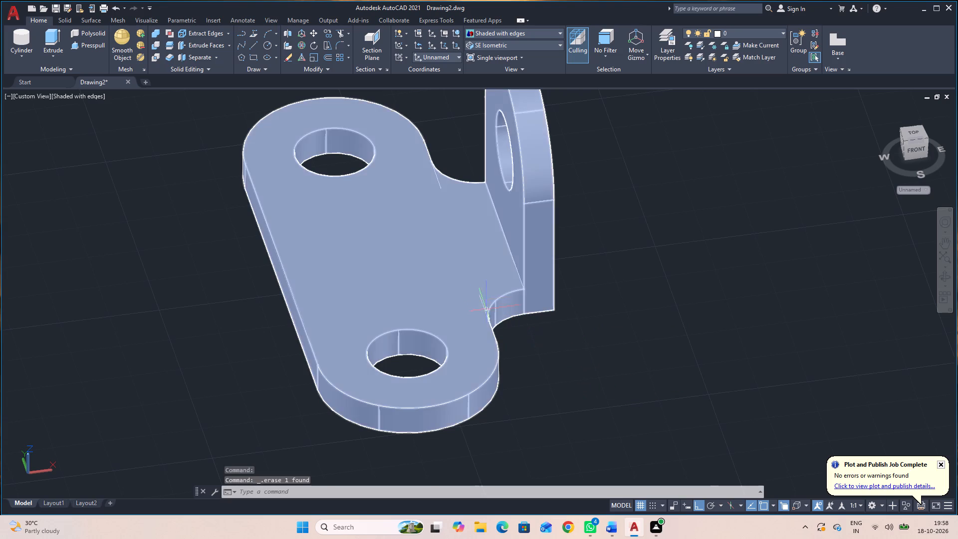
{"action": "left_click", "coordinate": [481, 301]}
{"action": "left_click", "coordinate": [538, 352]}
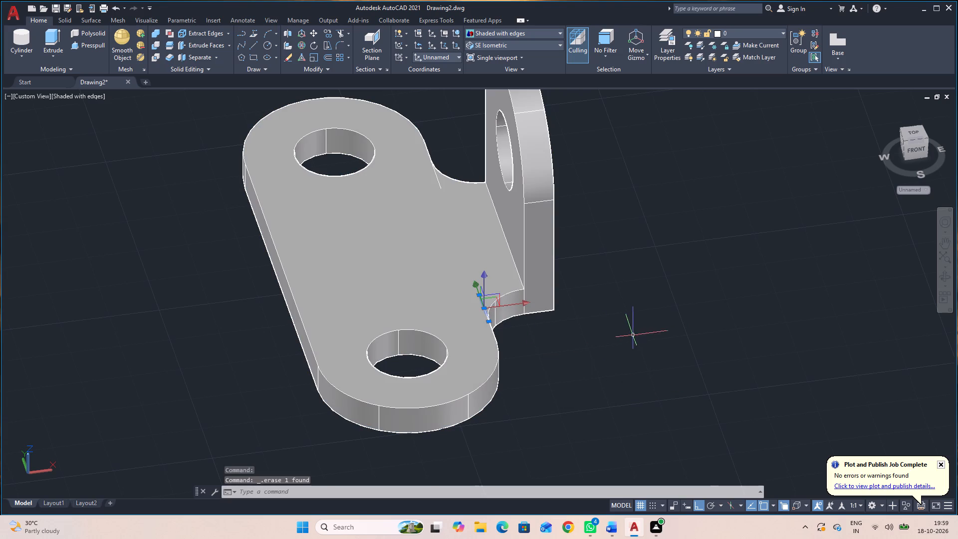
{"action": "key", "text": "Delete"}
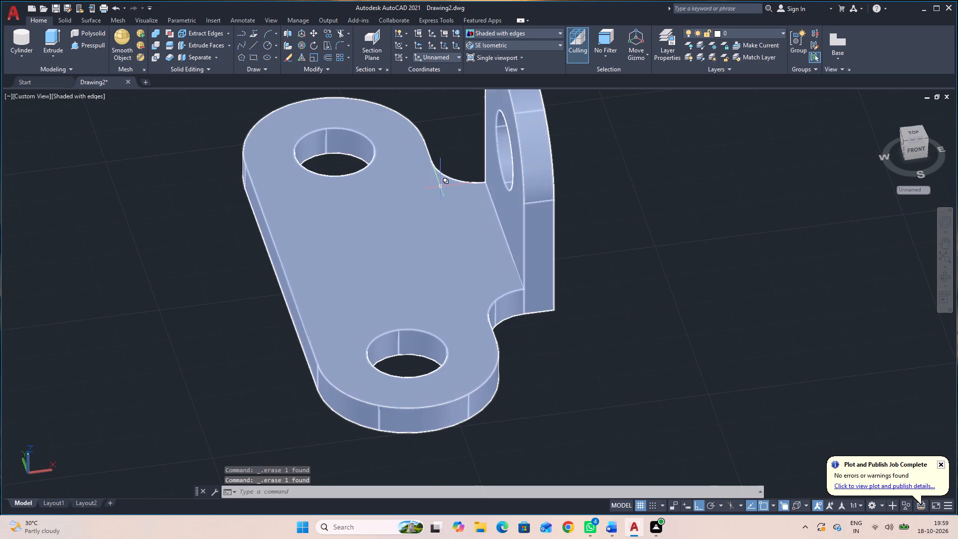
{"action": "left_click", "coordinate": [441, 187]}
{"action": "left_click", "coordinate": [478, 238]}
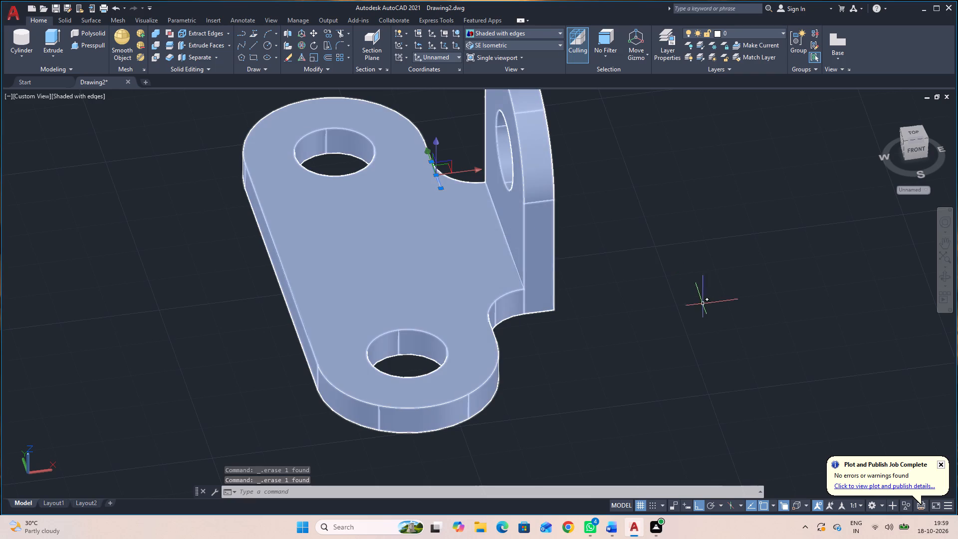
{"action": "key", "text": "Delete"}
Draw a line from the upright's near inner base corner straight across the plate's top to its opposite long edge, continuing 36 beyond it.
{"action": "type", "text": "L"}
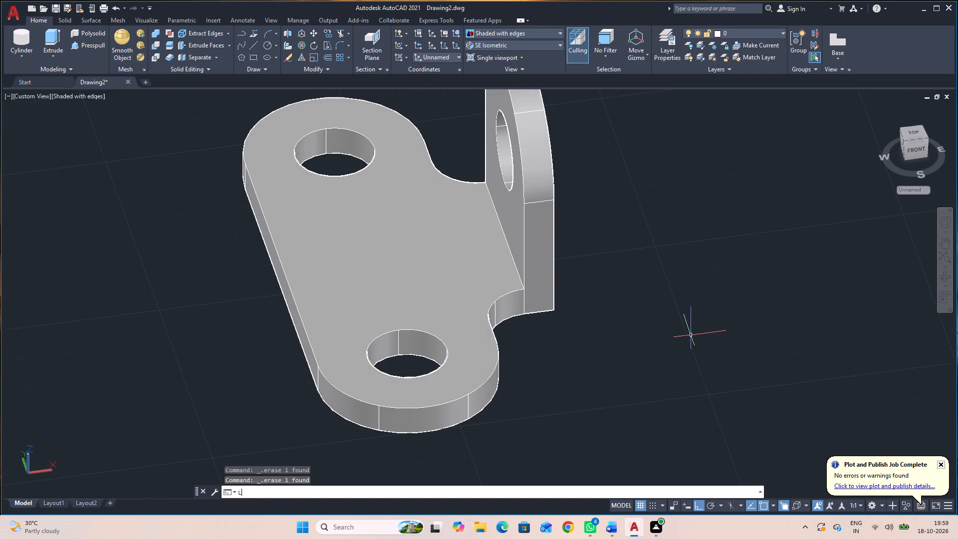
{"action": "key", "text": "space"}
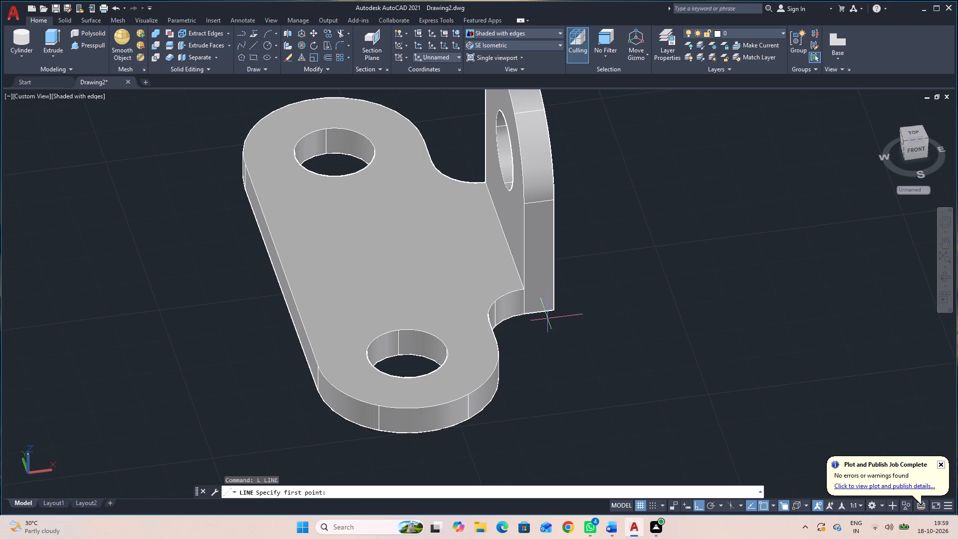
{"action": "left_click", "coordinate": [525, 289]}
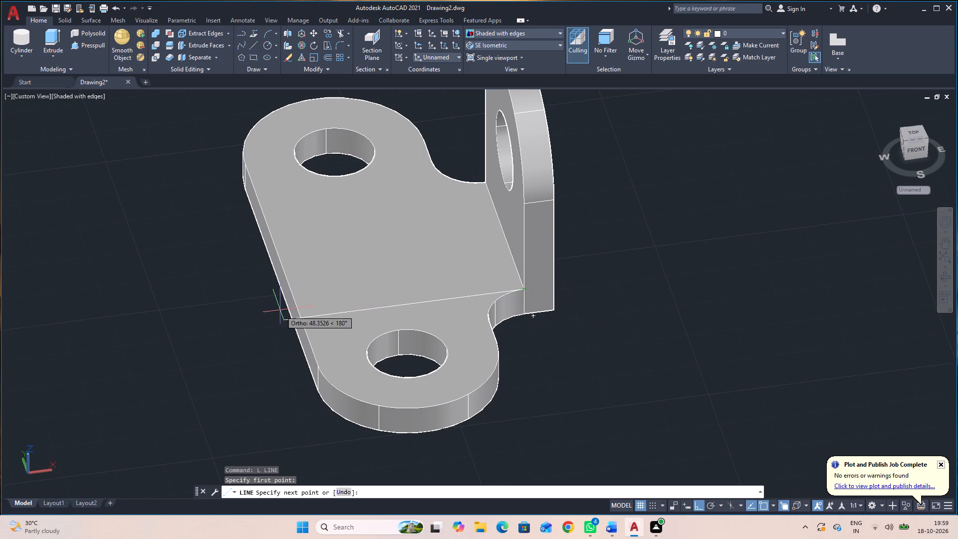
{"action": "left_click", "coordinate": [302, 318]}
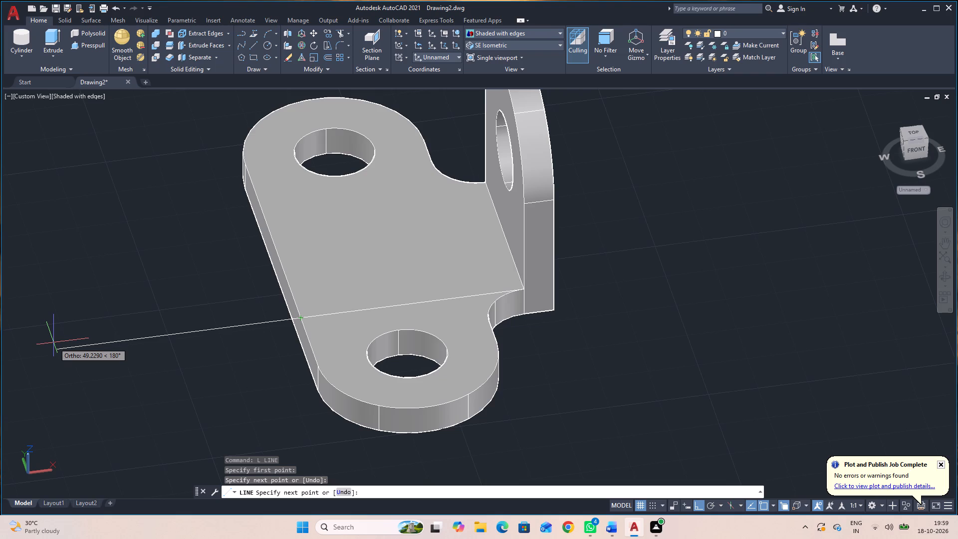
{"action": "type", "text": "36"}
{"action": "key", "text": "Return"}
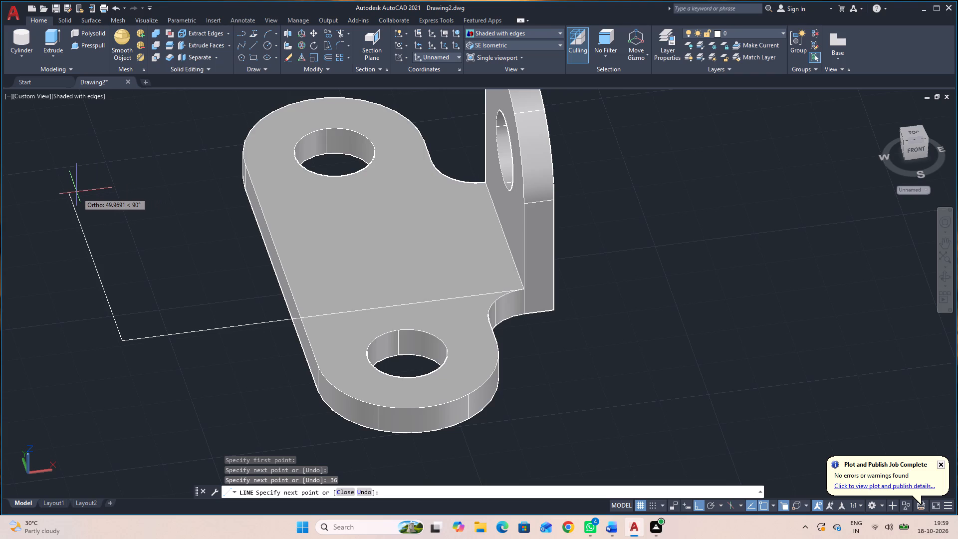
{"action": "key", "text": "Escape"}
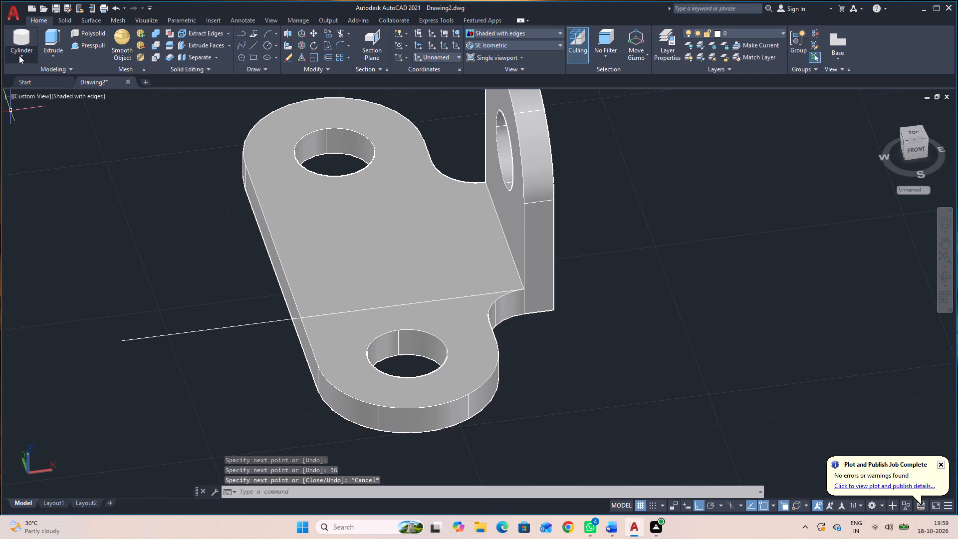
Create a 48 long, 6 high box from the free end of the 36 extension line, with its width reaching the plate's long edge.
{"action": "left_click", "coordinate": [21, 55]}
{"action": "left_click", "coordinate": [26, 76]}
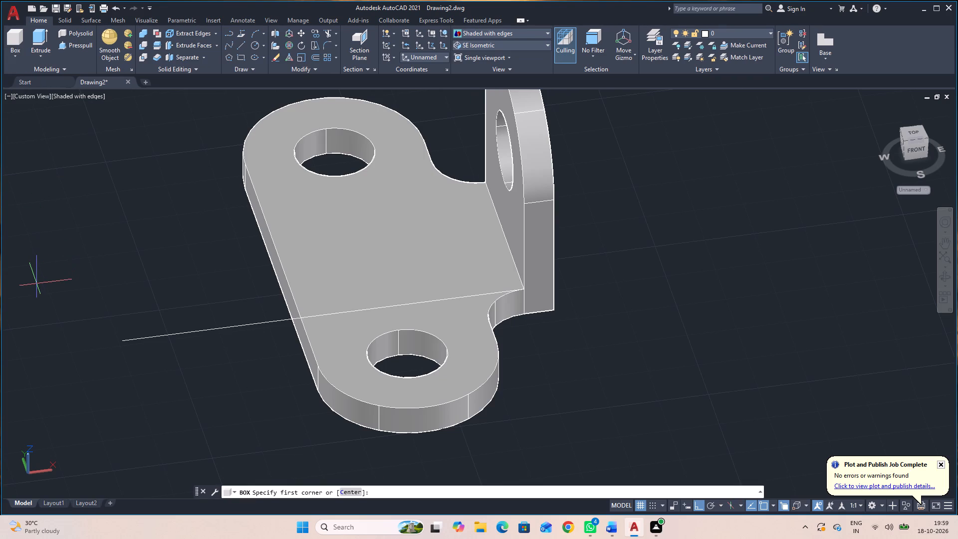
{"action": "left_click", "coordinate": [121, 338]}
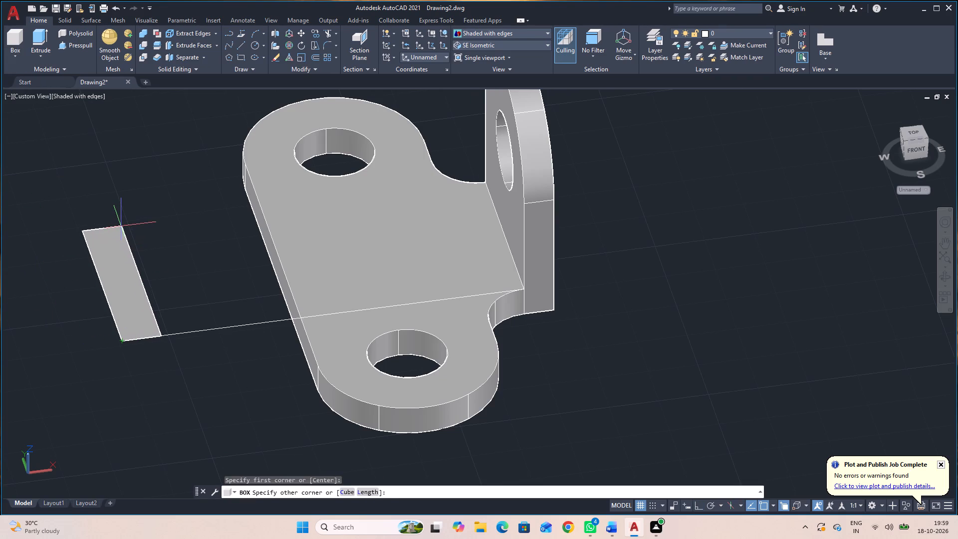
{"action": "key", "text": "l"}
{"action": "key", "text": "space"}
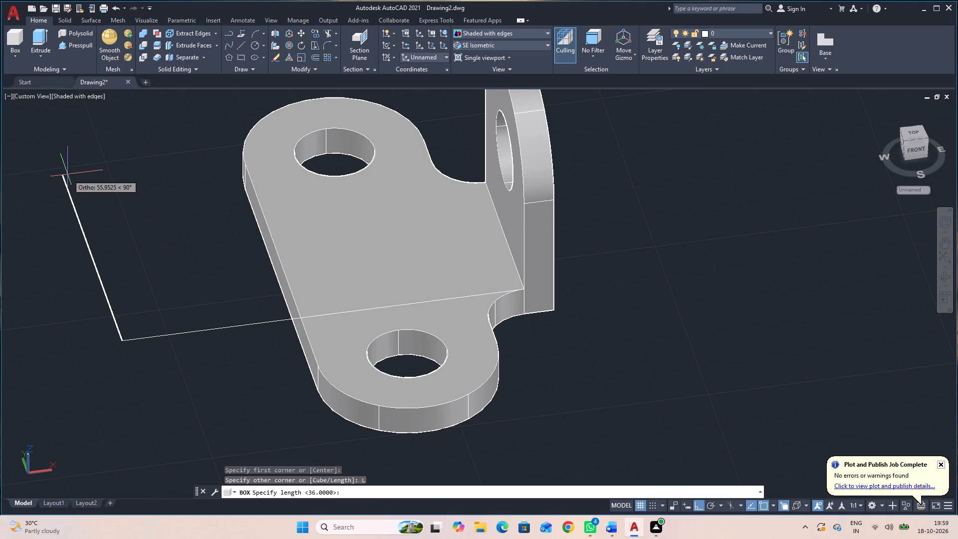
{"action": "type", "text": "48"}
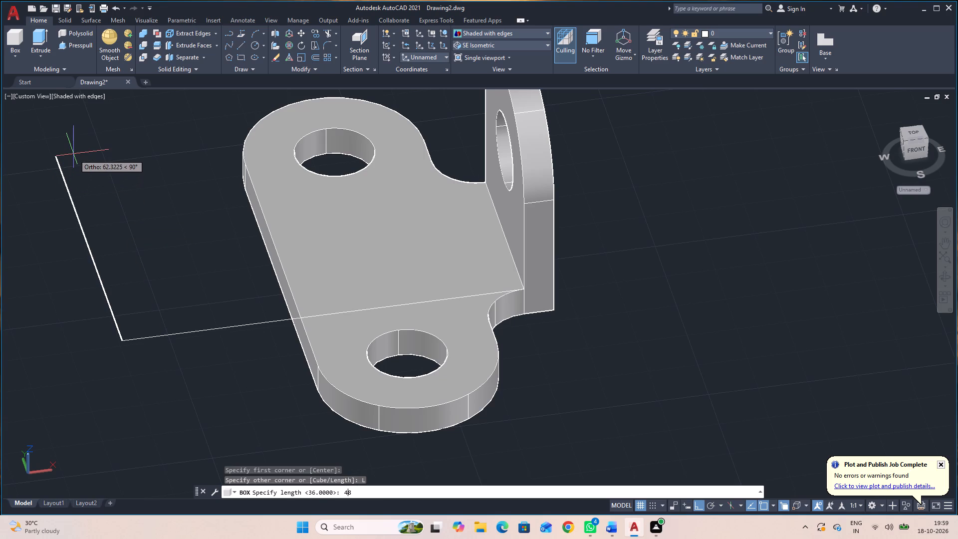
{"action": "key", "text": "Return"}
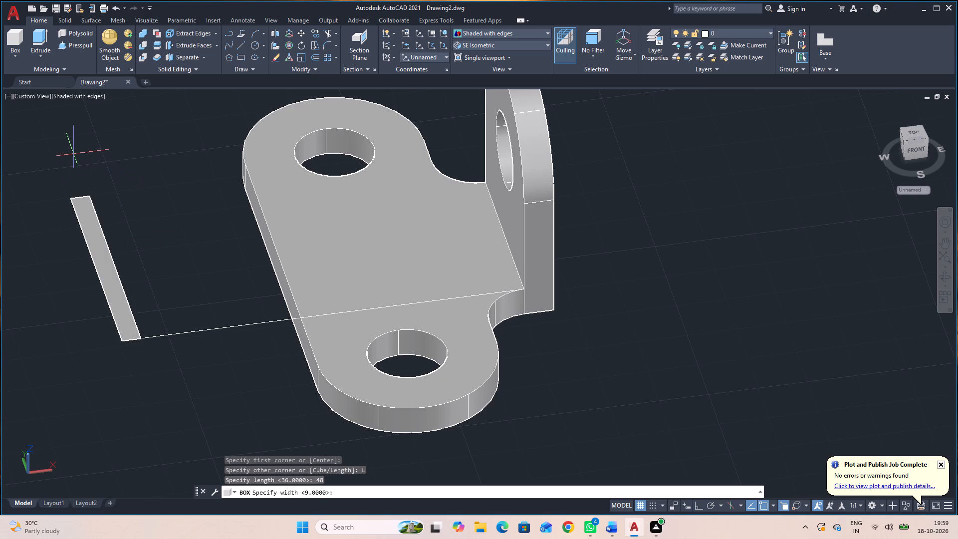
{"action": "left_click", "coordinate": [302, 320]}
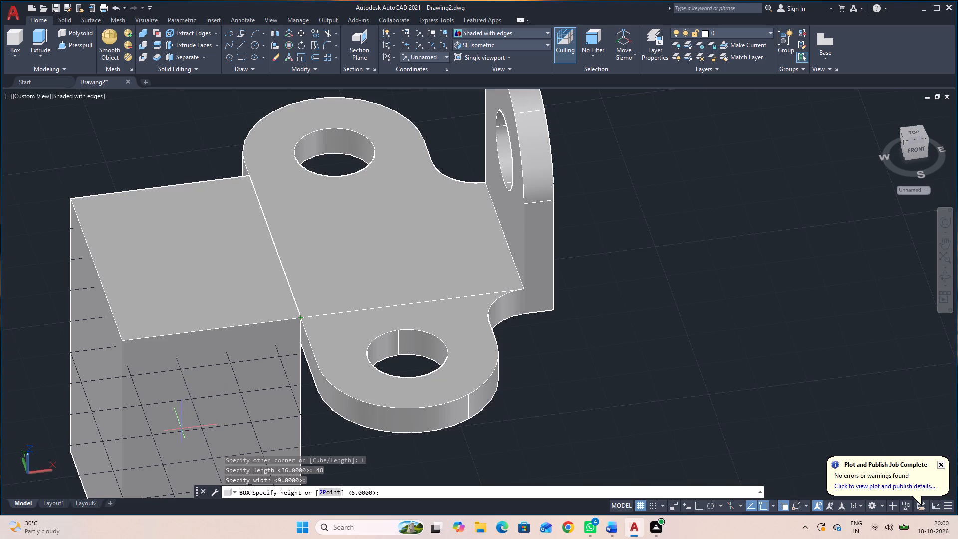
{"action": "key", "text": "6"}
{"action": "key", "text": "Return"}
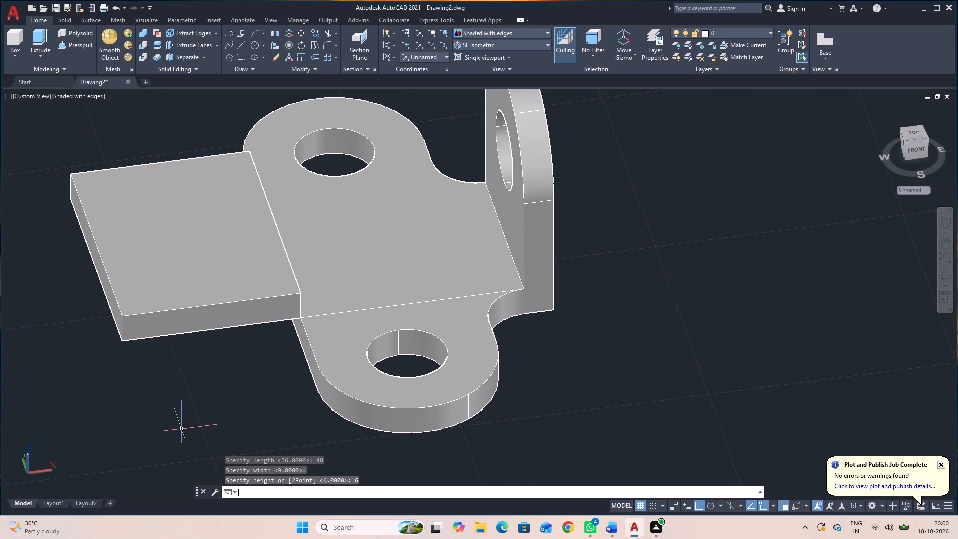
Move the new 48 by 36 box straight down by 6, level with the plate.
{"action": "left_click", "coordinate": [204, 246]}
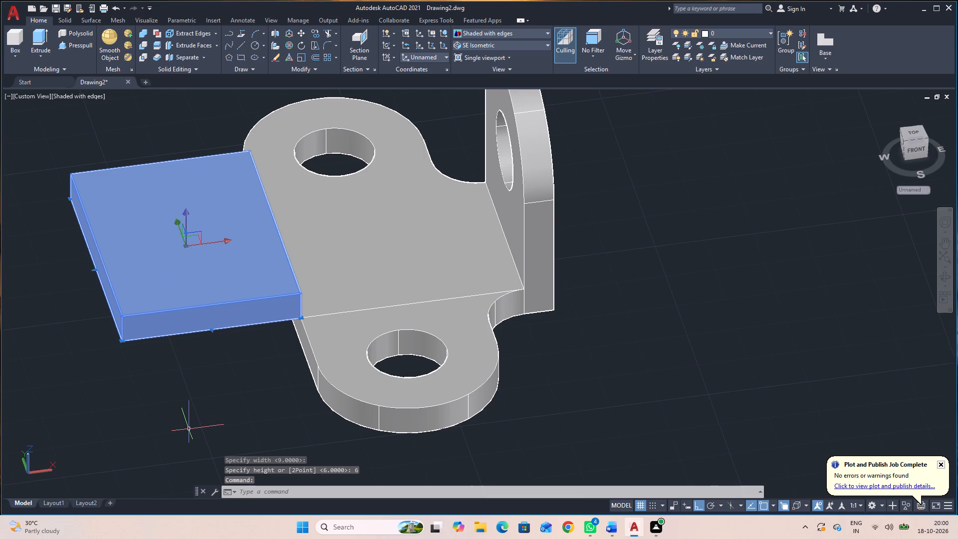
{"action": "type", "text": "M"}
{"action": "key", "text": "space"}
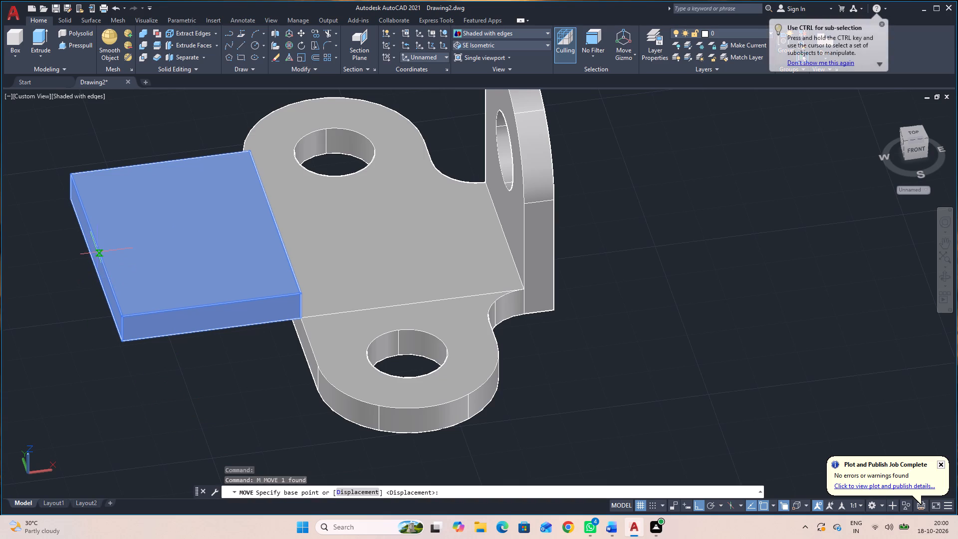
{"action": "left_click", "coordinate": [95, 244]}
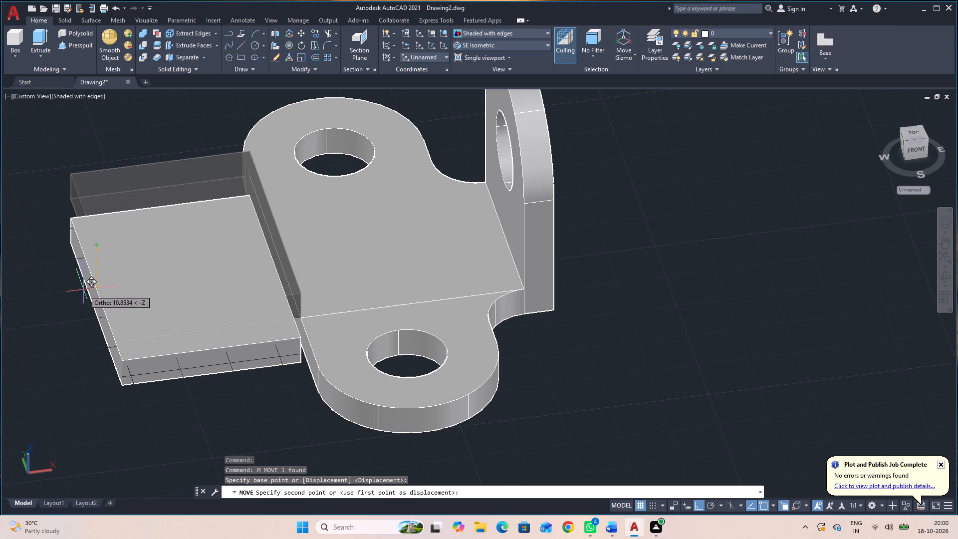
{"action": "key", "text": "6"}
{"action": "key", "text": "Return"}
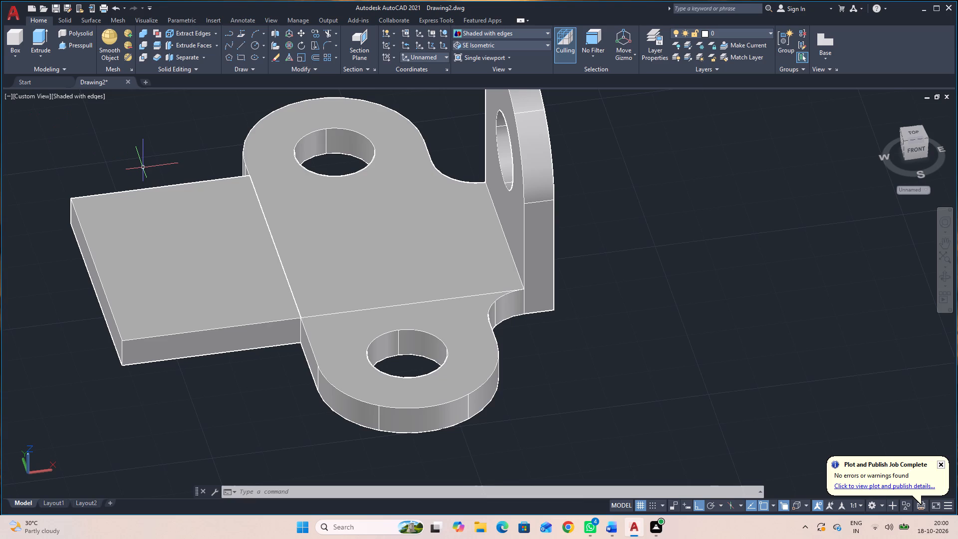
Create an upright box on the extension's near edge, 6 thick, spanning the full 36 edge and 24 high.
{"action": "left_click", "coordinate": [20, 34]}
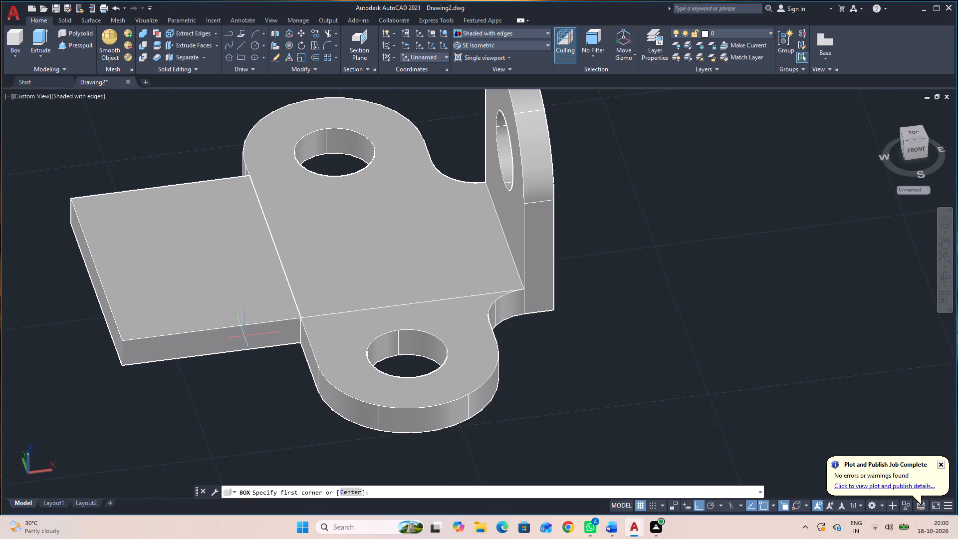
{"action": "left_click", "coordinate": [302, 319]}
{"action": "type", "text": "L"}
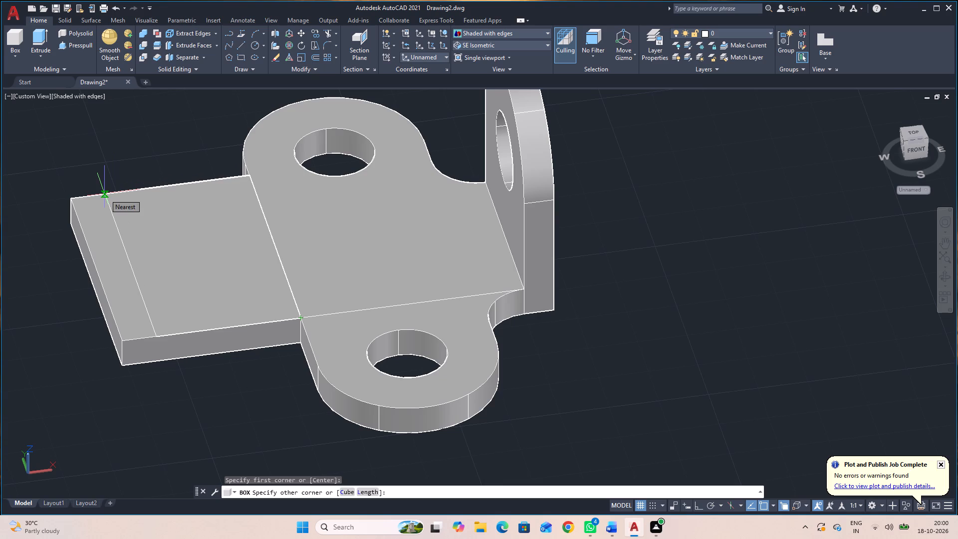
{"action": "key", "text": "space"}
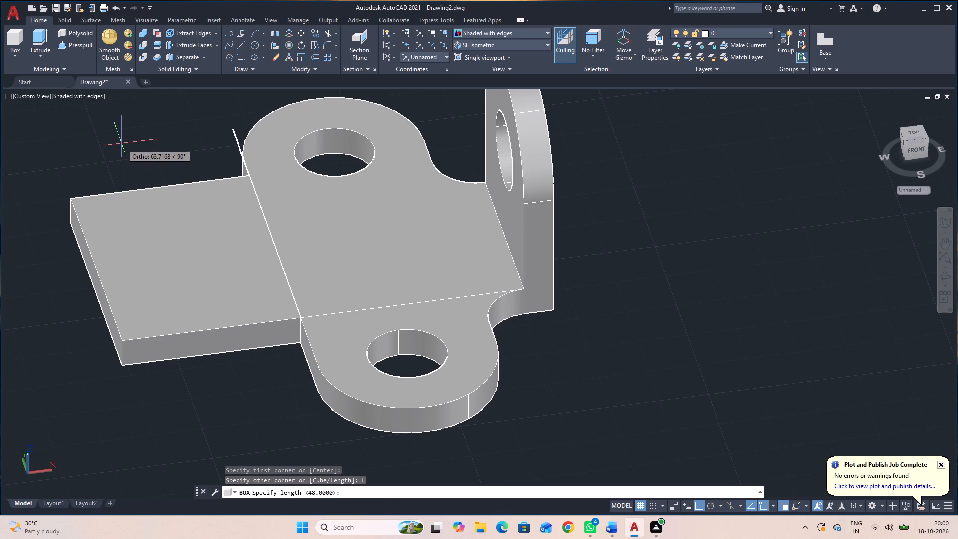
{"action": "key", "text": "6"}
{"action": "key", "text": "Return"}
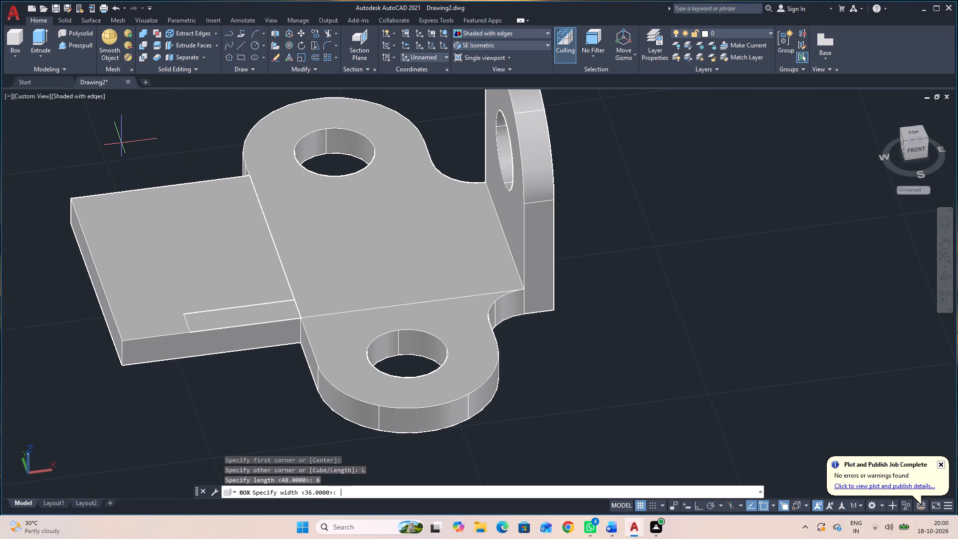
{"action": "left_click", "coordinate": [123, 341]}
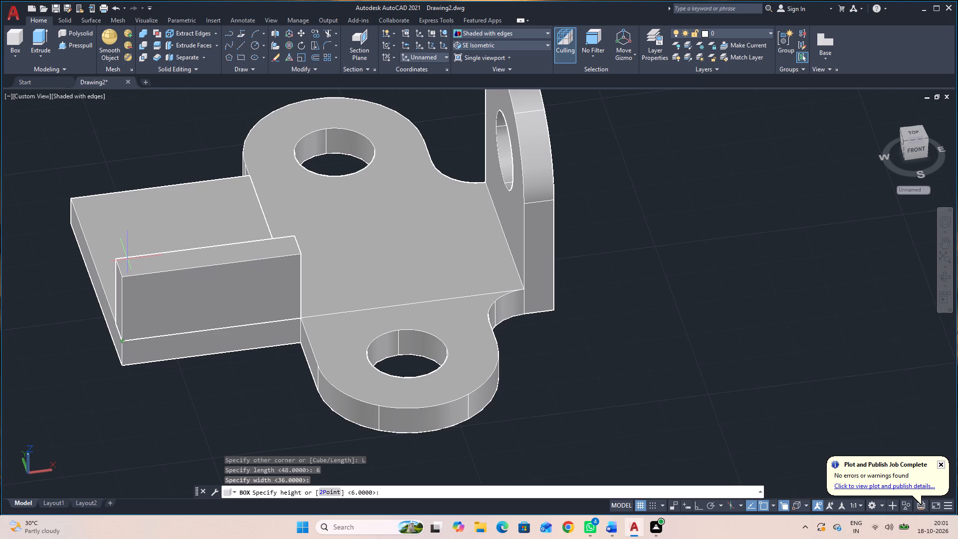
{"action": "type", "text": "24"}
{"action": "key", "text": "Return"}
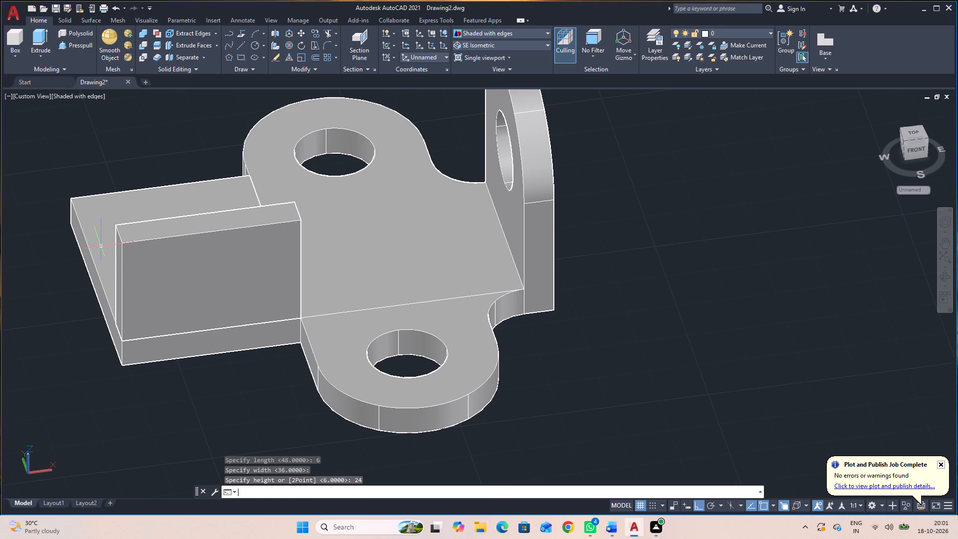
Create a horizontal cylinder centred on the new upright's top outer edge, radius reaching its corner, extending 6 inward through its thickness.
{"action": "left_click", "coordinate": [21, 55]}
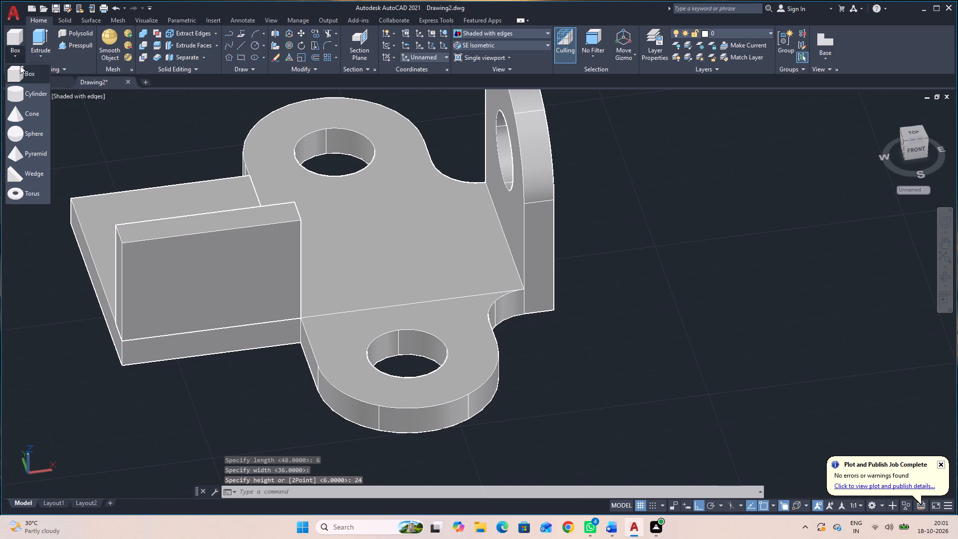
{"action": "left_click", "coordinate": [28, 95]}
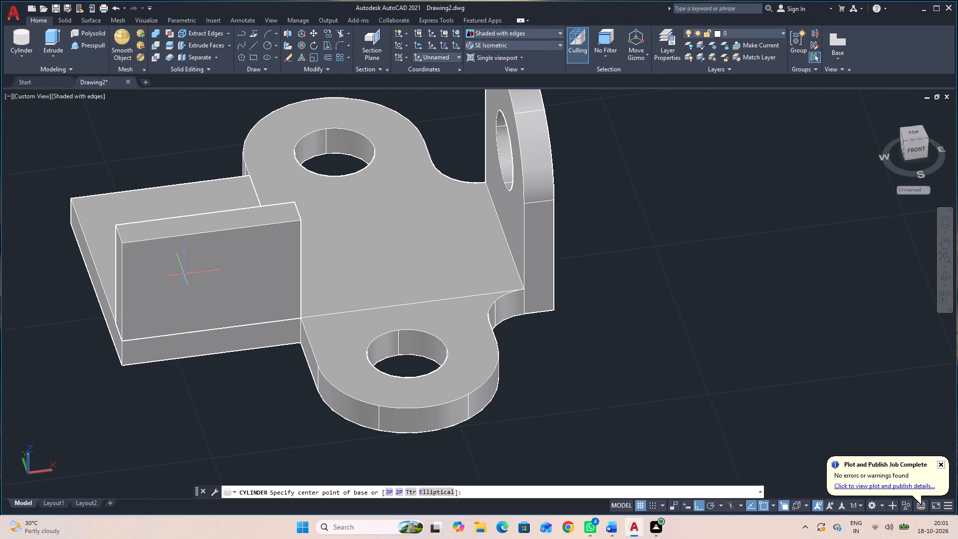
{"action": "left_click", "coordinate": [213, 232]}
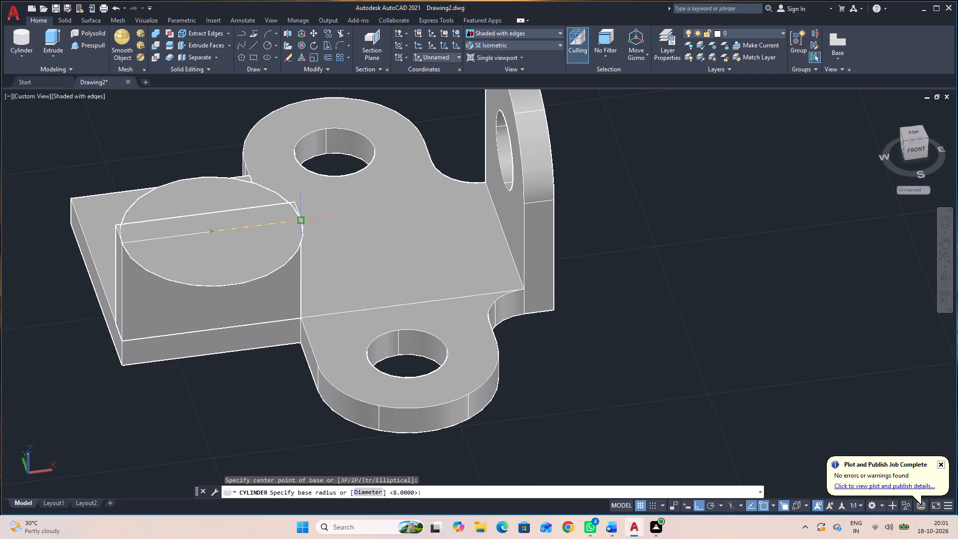
{"action": "left_click", "coordinate": [298, 219]}
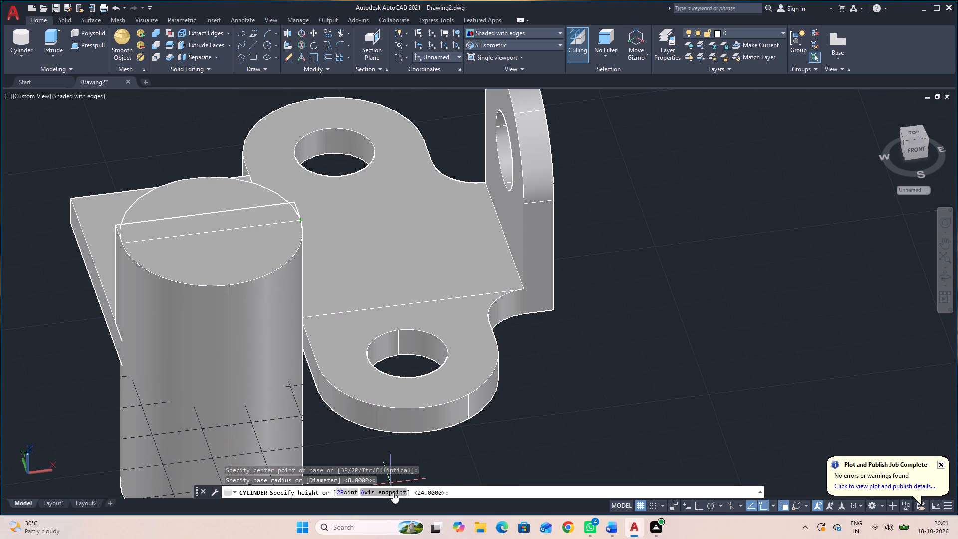
{"action": "left_click", "coordinate": [393, 492]}
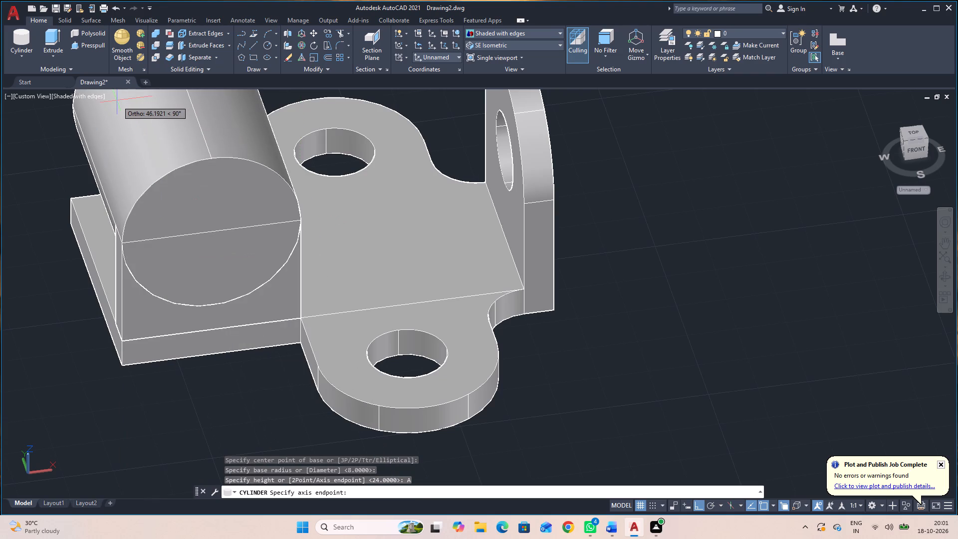
{"action": "key", "text": "6"}
{"action": "key", "text": "Return"}
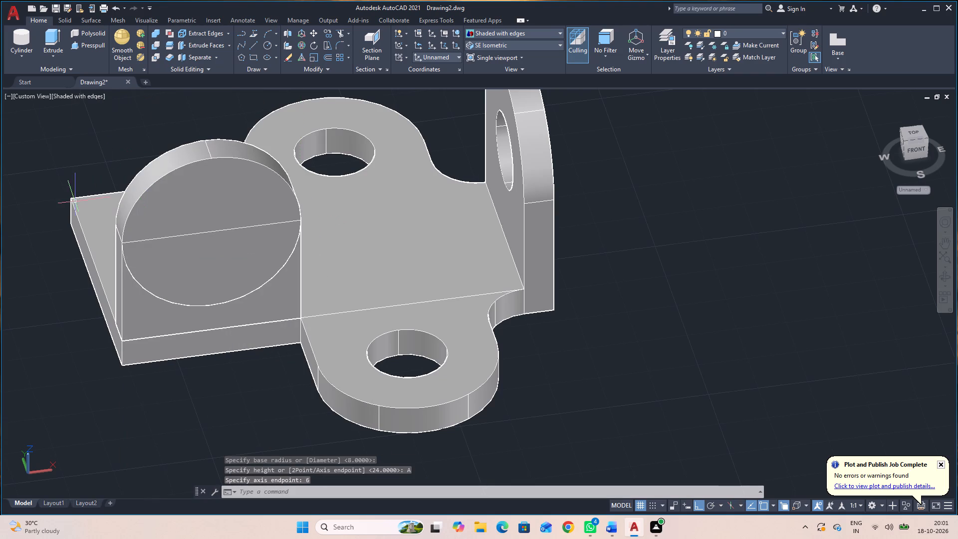
Create a concentric horizontal cylinder of radius 8 at the same edge midpoint, extending 6 through the new upright's thickness.
{"action": "left_click", "coordinate": [23, 35]}
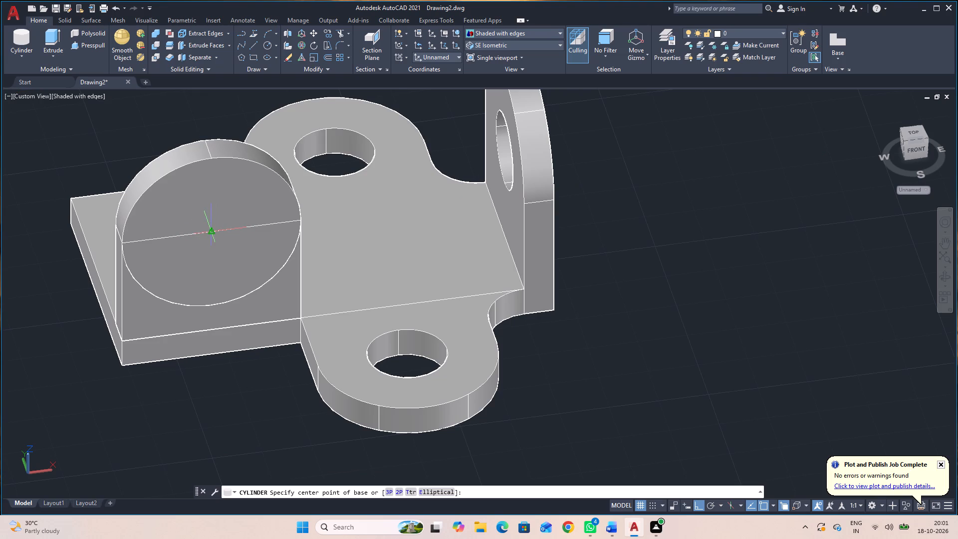
{"action": "left_click", "coordinate": [213, 232]}
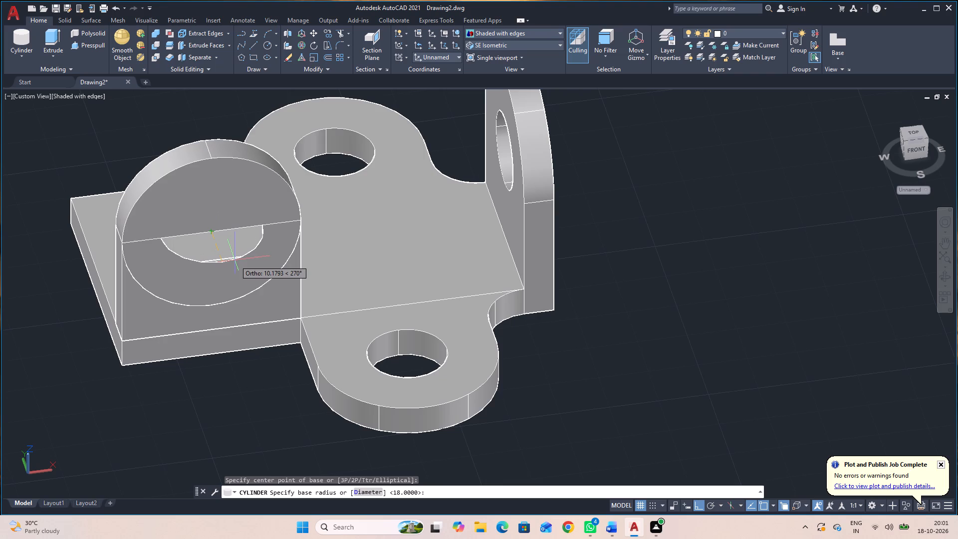
{"action": "key", "text": "8"}
{"action": "key", "text": "Return"}
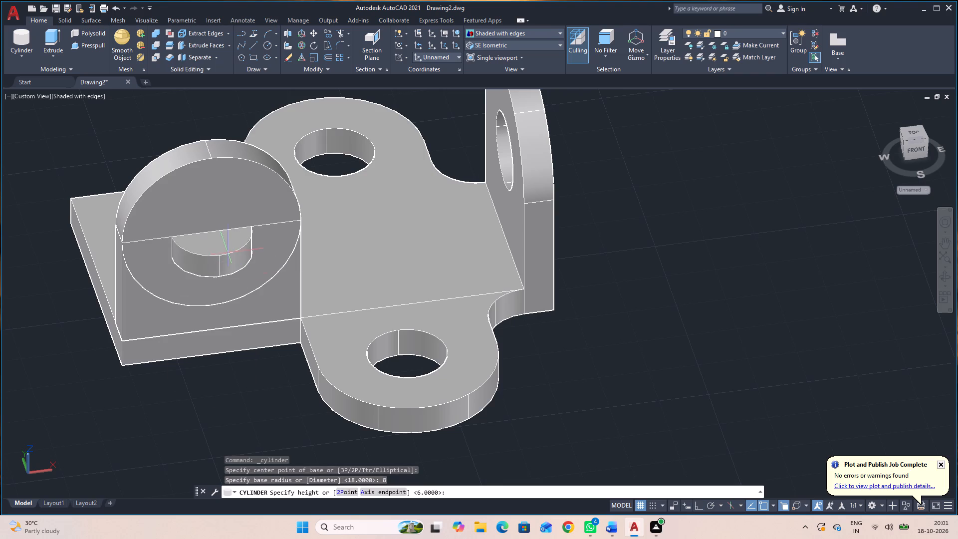
{"action": "left_click", "coordinate": [382, 492]}
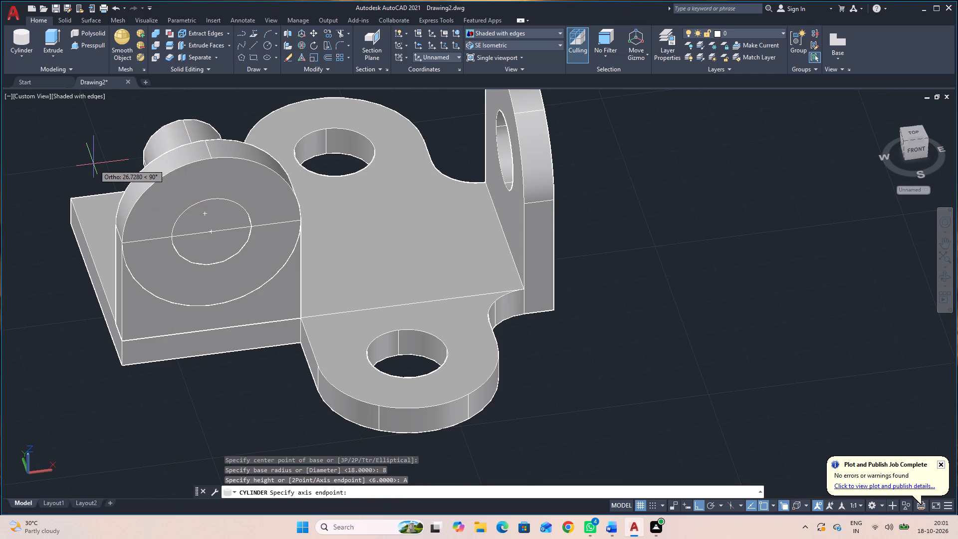
{"action": "key", "text": "6"}
{"action": "key", "text": "Return"}
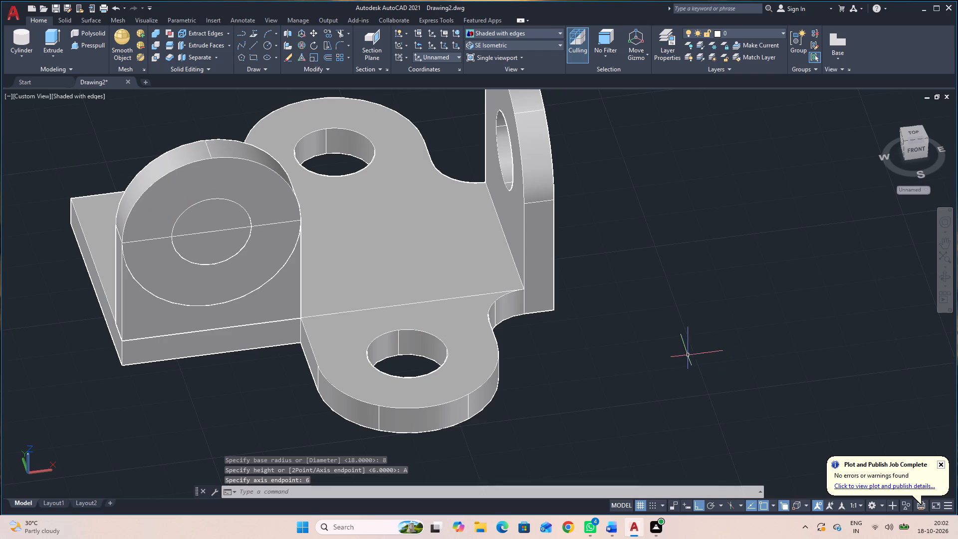
Orbit the view around the bracket.
{"action": "left_click", "coordinate": [943, 278]}
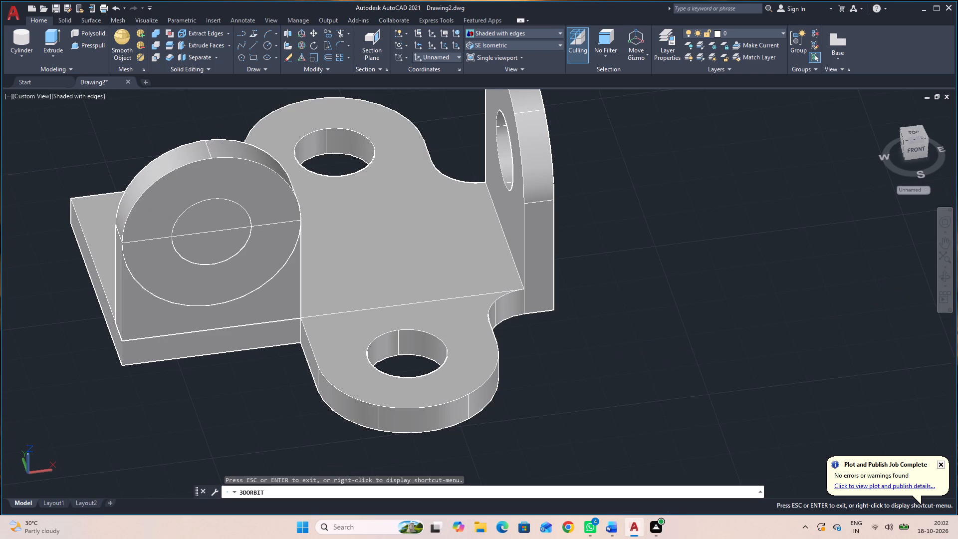
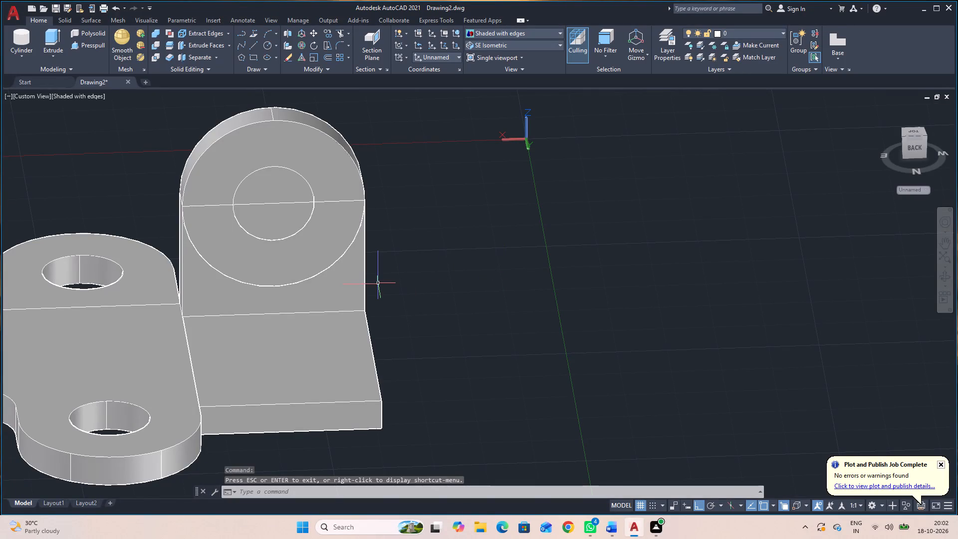
Move the new upright box and its two concentric cylinders from their base corner to the corner at the extension's opposite edge.
{"action": "left_click", "coordinate": [322, 301]}
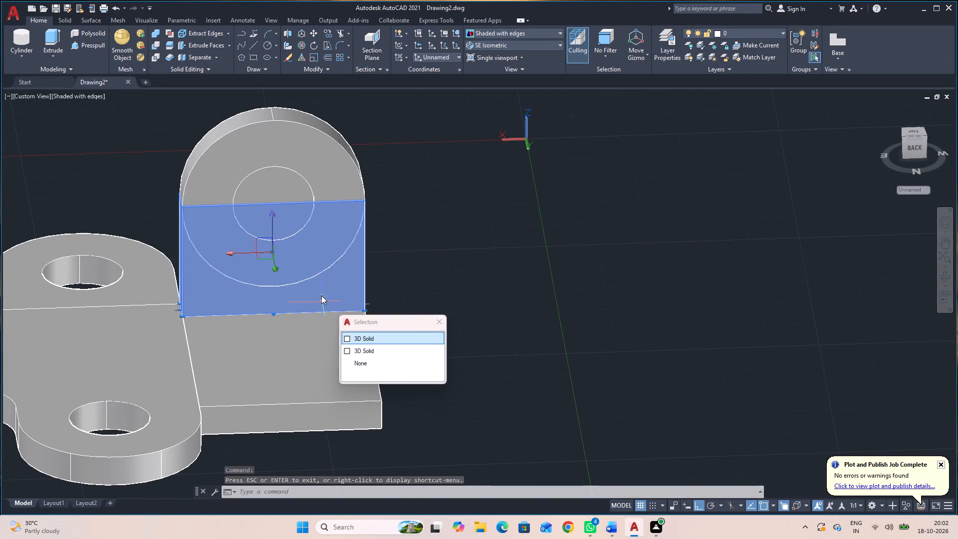
{"action": "left_click", "coordinate": [321, 141]}
{"action": "left_click", "coordinate": [293, 181]}
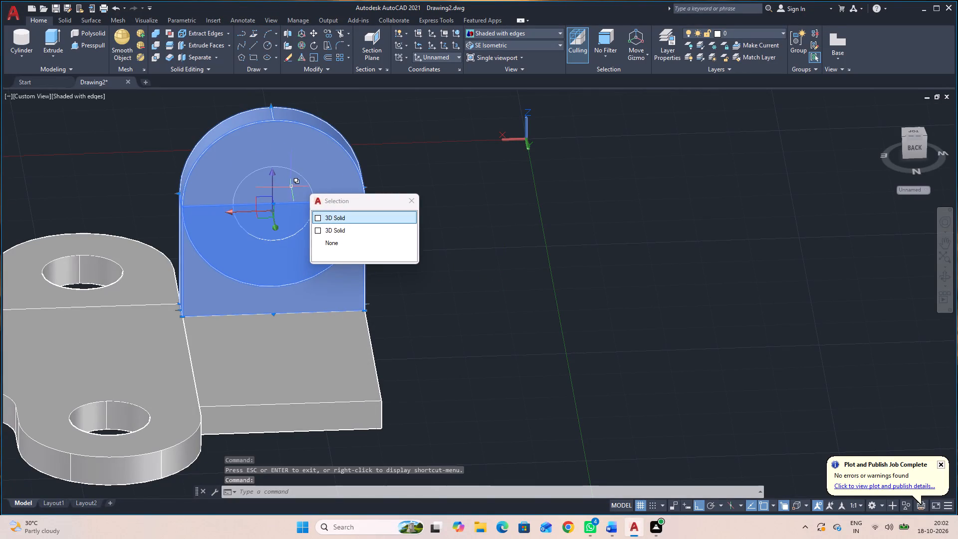
{"action": "left_click", "coordinate": [321, 226]}
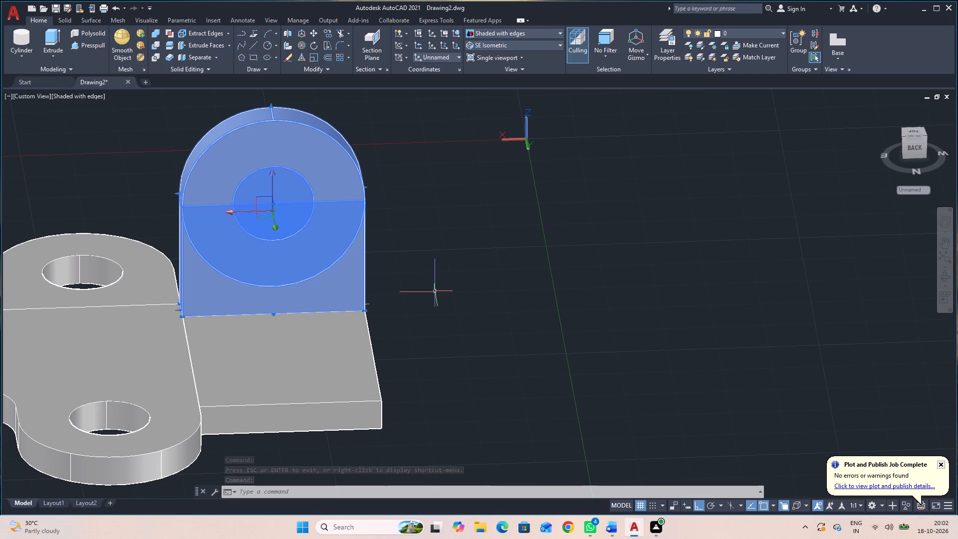
{"action": "type", "text": "M"}
{"action": "key", "text": "space"}
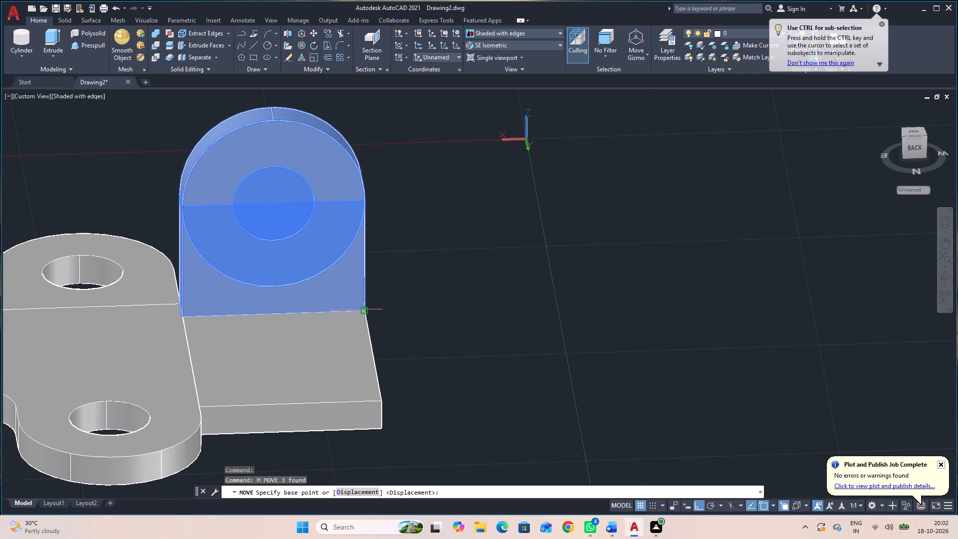
{"action": "left_click", "coordinate": [365, 310]}
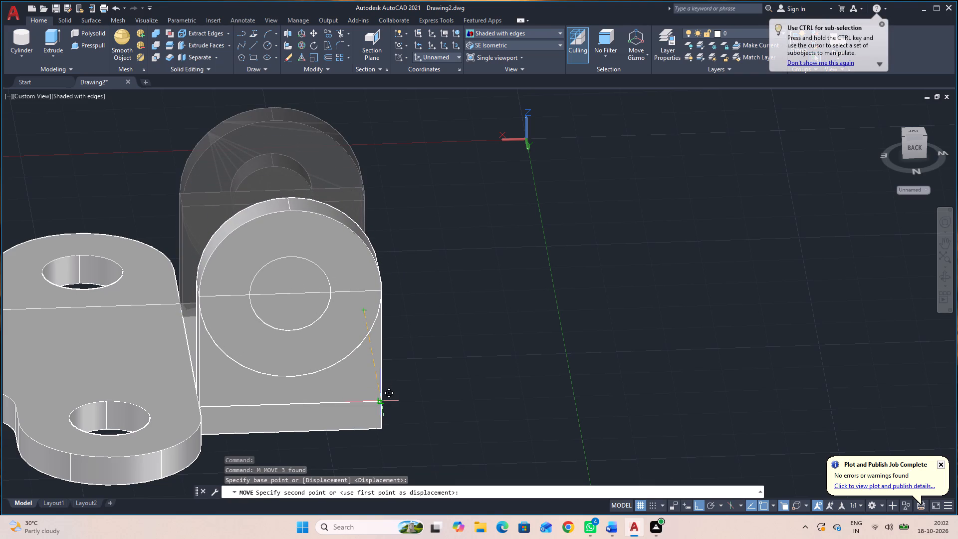
{"action": "left_click", "coordinate": [380, 400]}
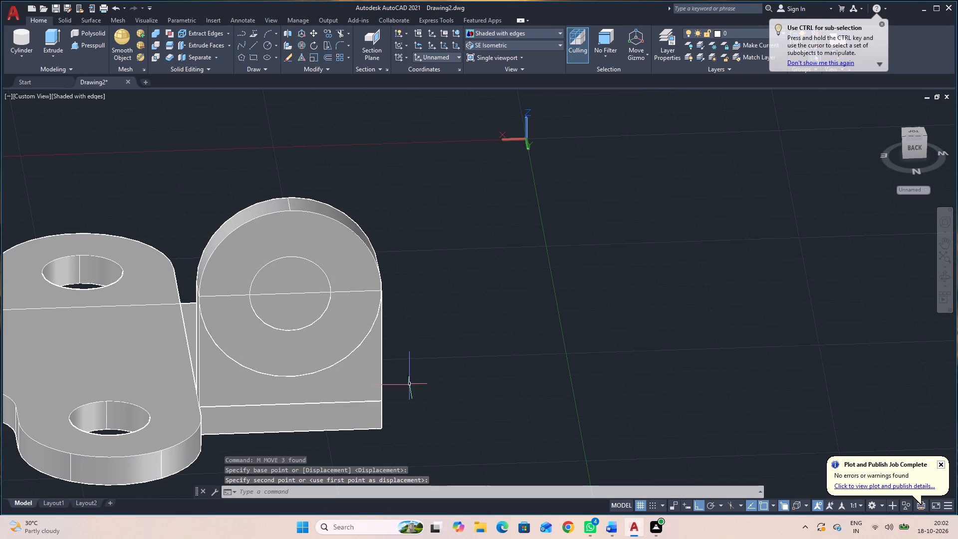
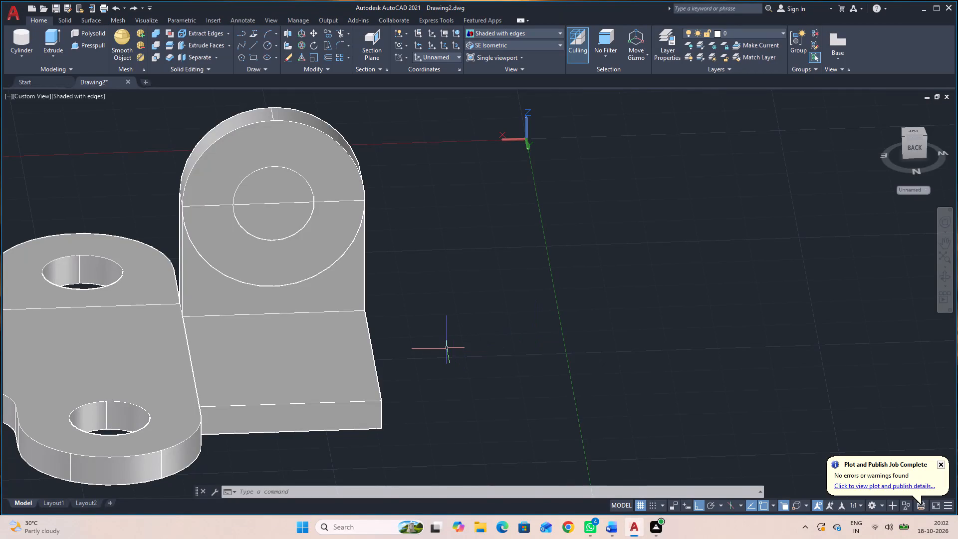
Copy the upright box and its two concentric cylinders from their base corner to the corner at the extension's other edge.
{"action": "left_click", "coordinate": [320, 298]}
{"action": "left_click", "coordinate": [319, 175]}
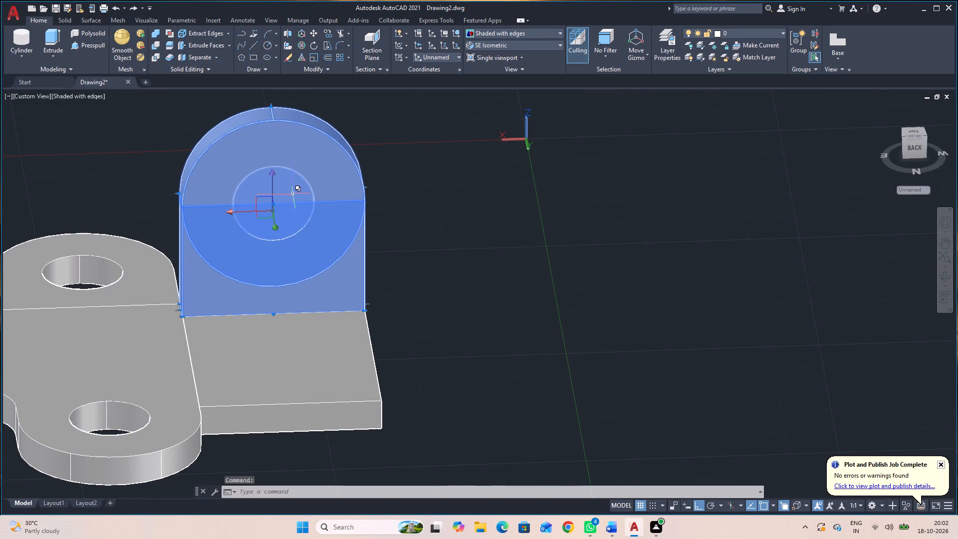
{"action": "left_click", "coordinate": [293, 194]}
{"action": "left_click", "coordinate": [355, 239]}
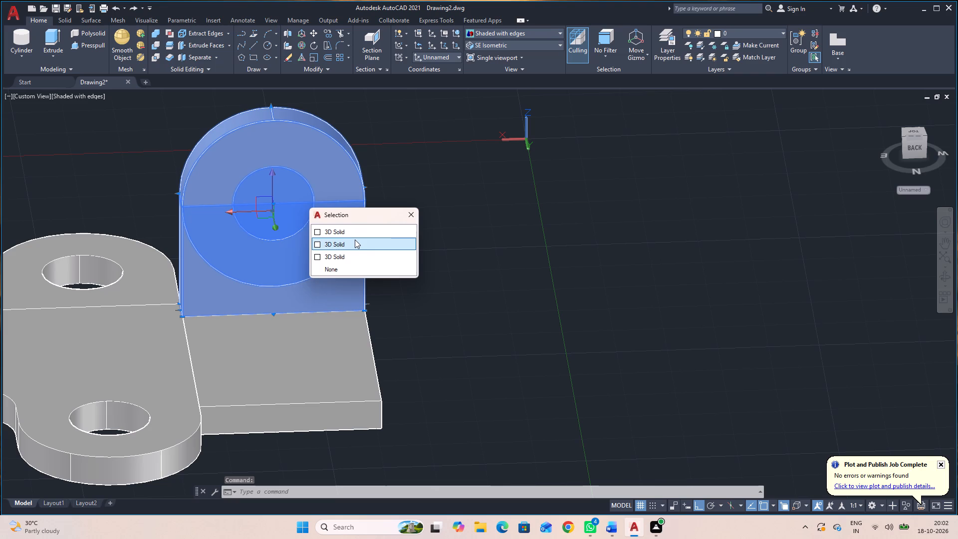
{"action": "left_click", "coordinate": [355, 240]}
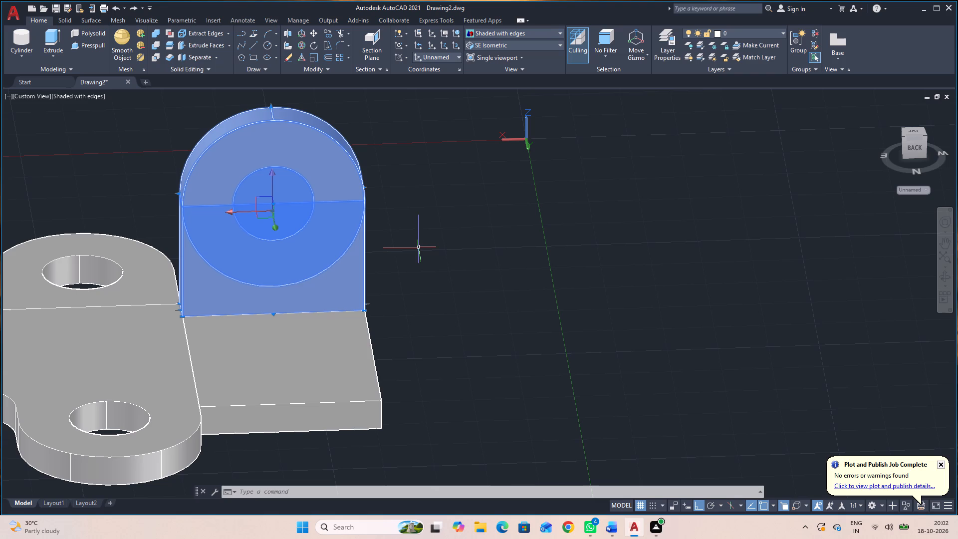
{"action": "type", "text": "CO"}
{"action": "key", "text": "space"}
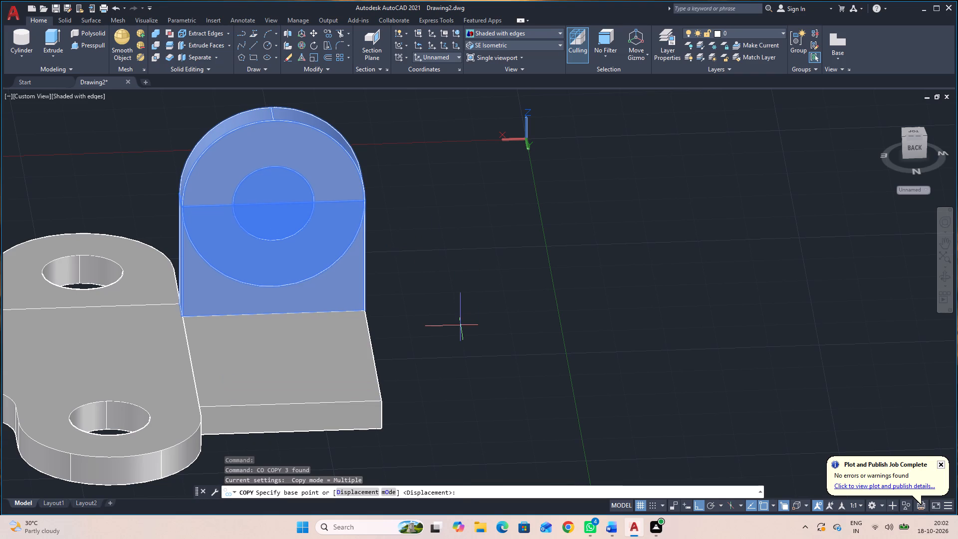
{"action": "left_click", "coordinate": [363, 309]}
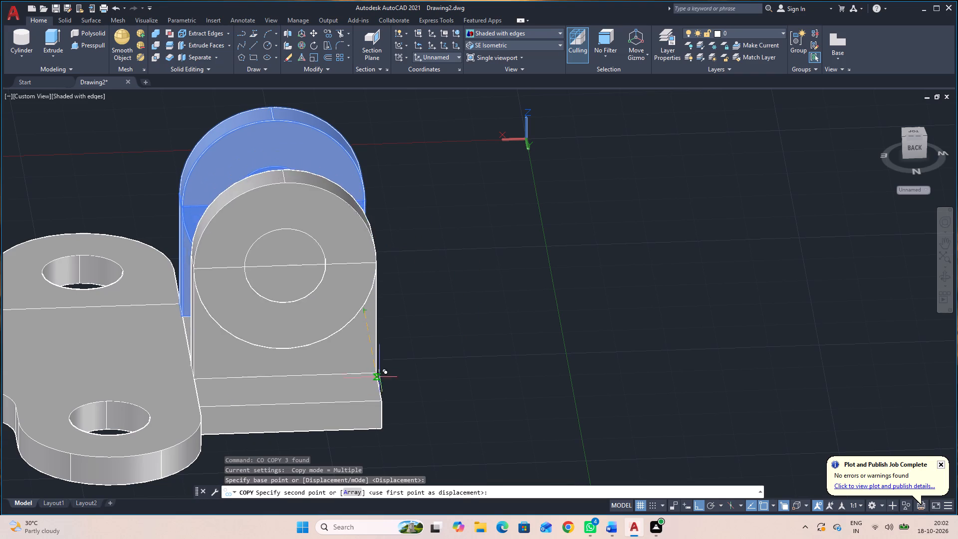
{"action": "left_click", "coordinate": [384, 404]}
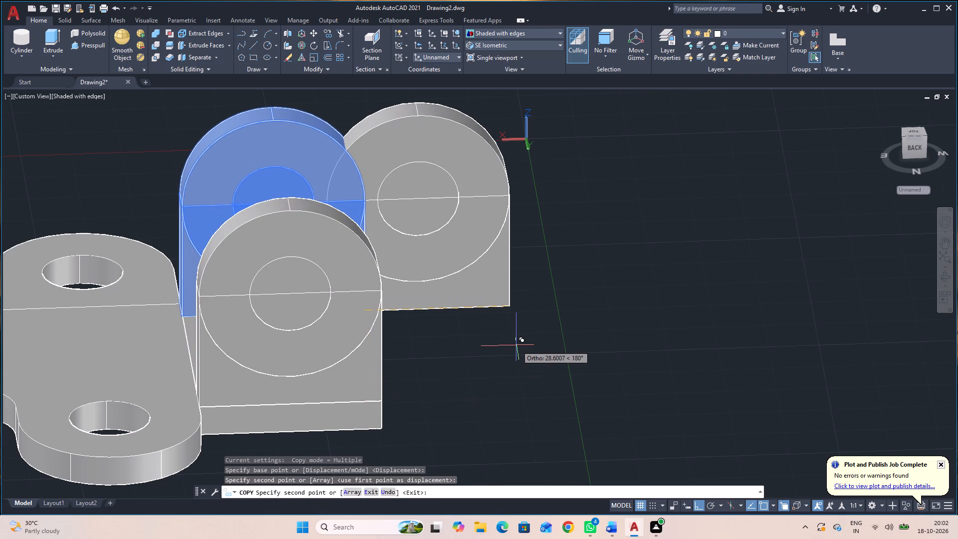
{"action": "key", "text": "Escape"}
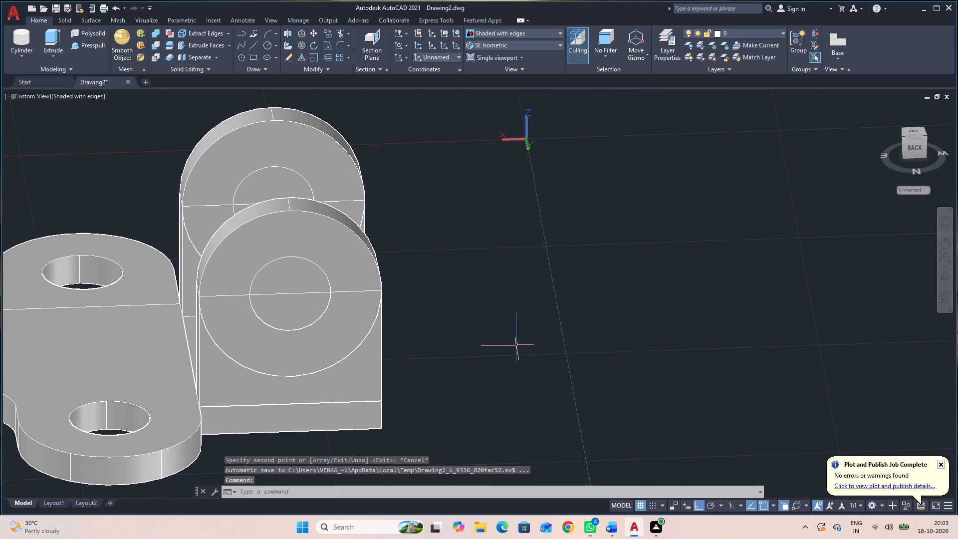
Subtract the two small bore cylinders from the combined plate, extension, upright boxes and large cylinders.
{"action": "type", "text": "SU"}
{"action": "key", "text": "space"}
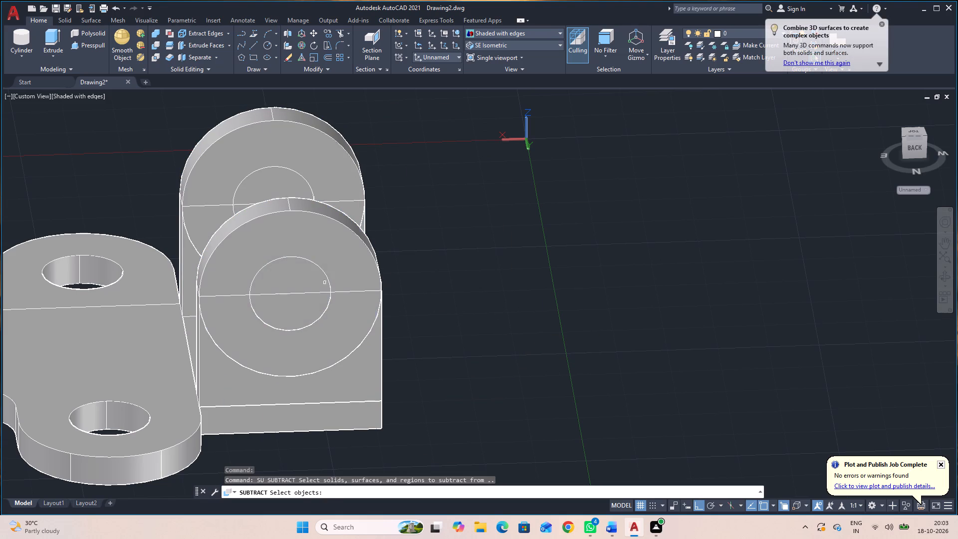
{"action": "left_click", "coordinate": [310, 416]}
{"action": "left_click", "coordinate": [168, 432]}
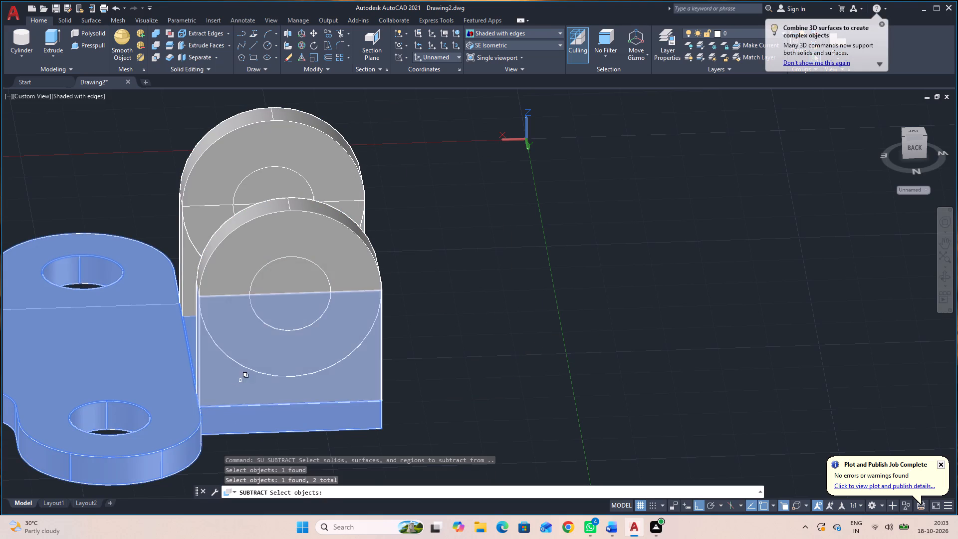
{"action": "left_click", "coordinate": [243, 380]}
{"action": "left_click", "coordinate": [249, 265]}
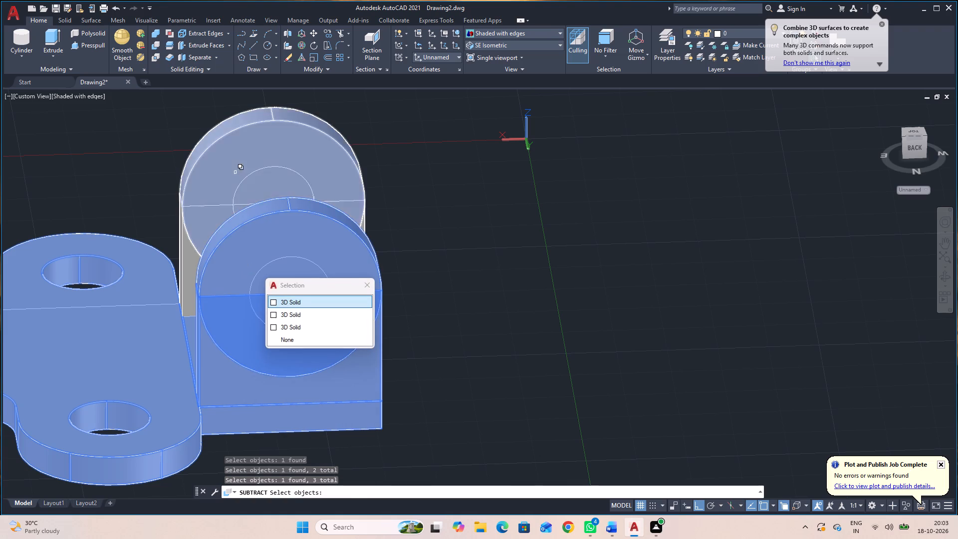
{"action": "left_click", "coordinate": [236, 173]}
{"action": "left_click", "coordinate": [192, 269]}
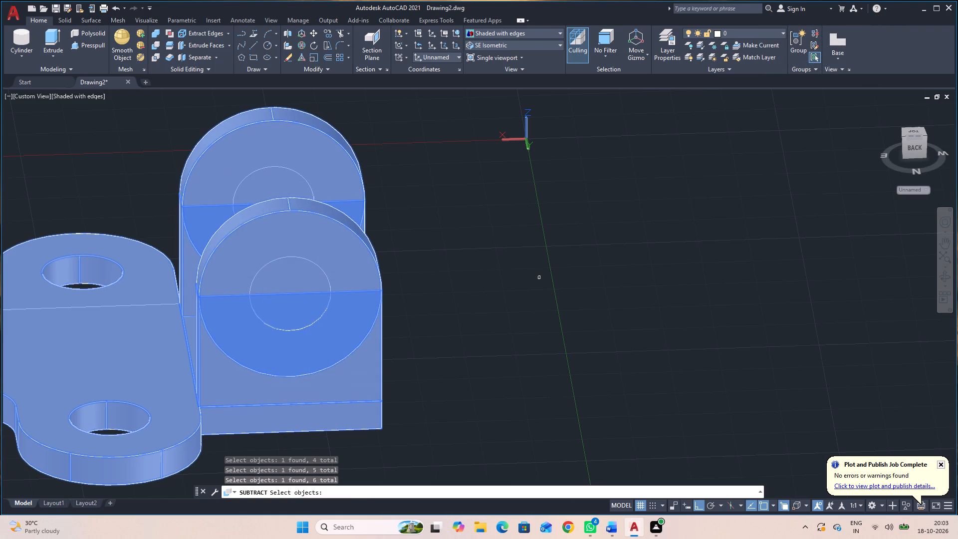
{"action": "key", "text": "Return"}
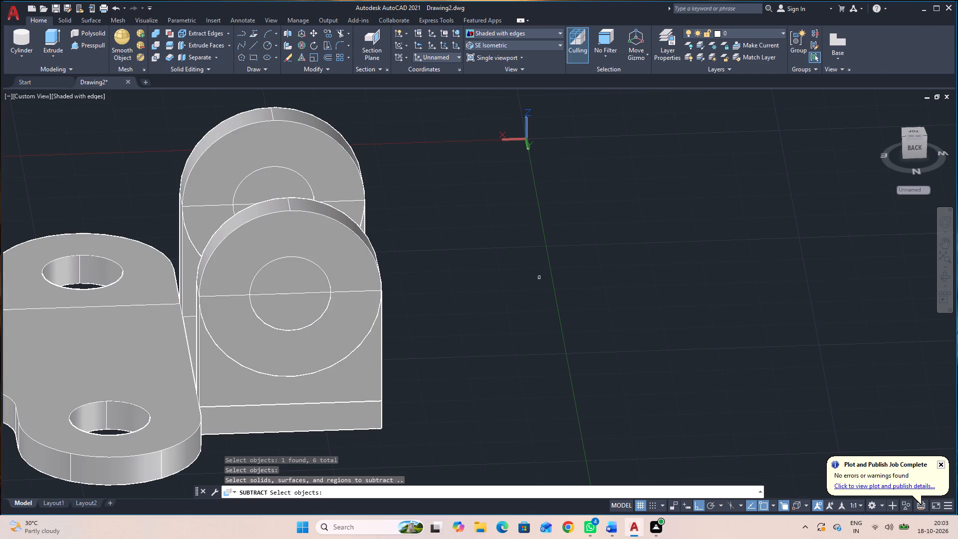
{"action": "left_click", "coordinate": [294, 285]}
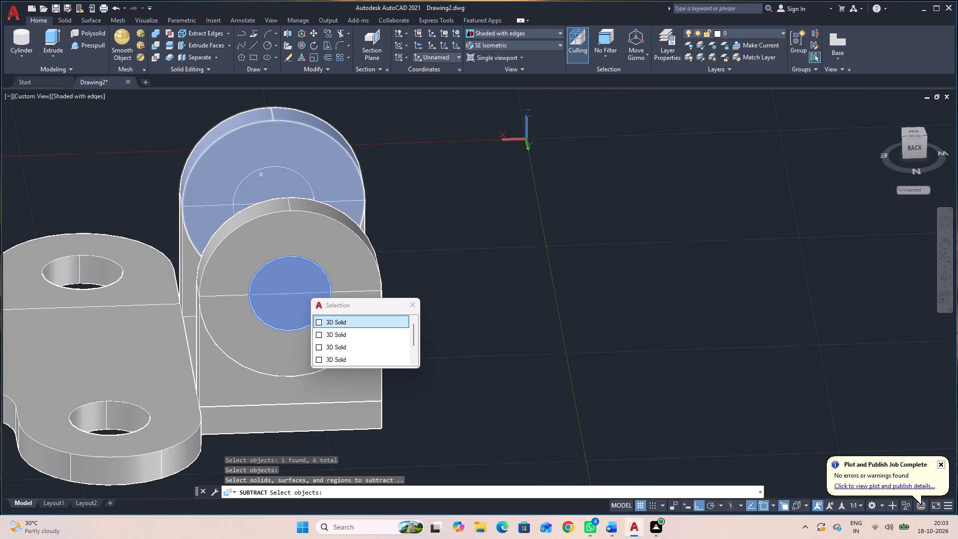
{"action": "left_click", "coordinate": [265, 181]}
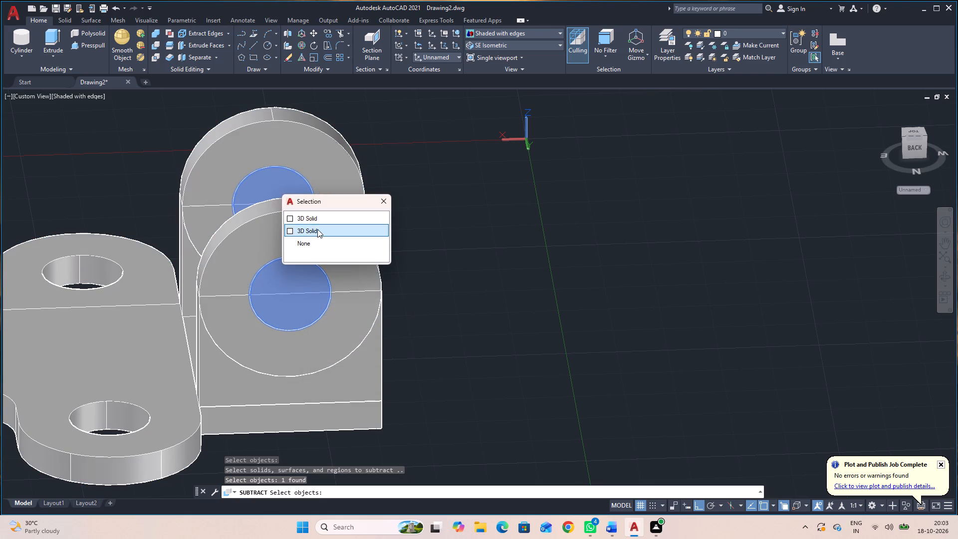
{"action": "left_click", "coordinate": [318, 229]}
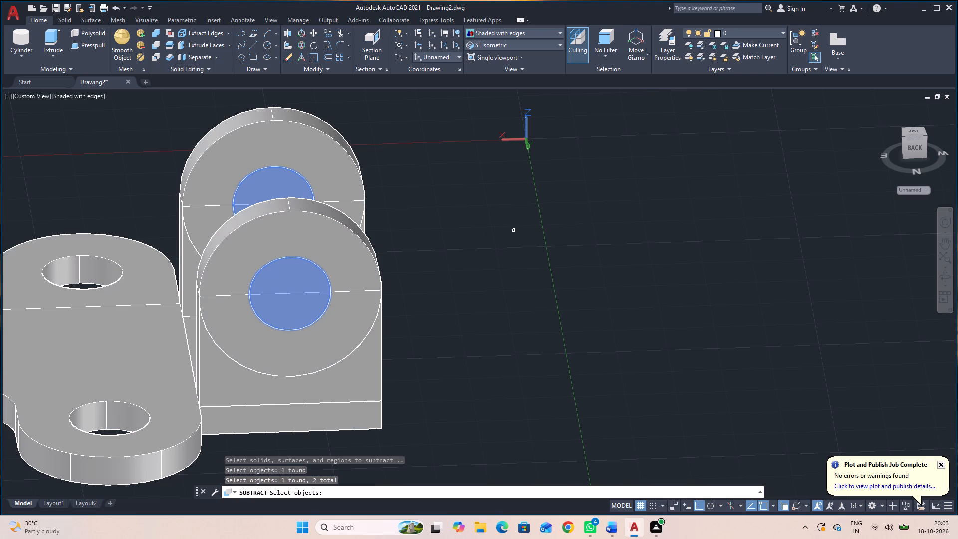
{"action": "key", "text": "Return"}
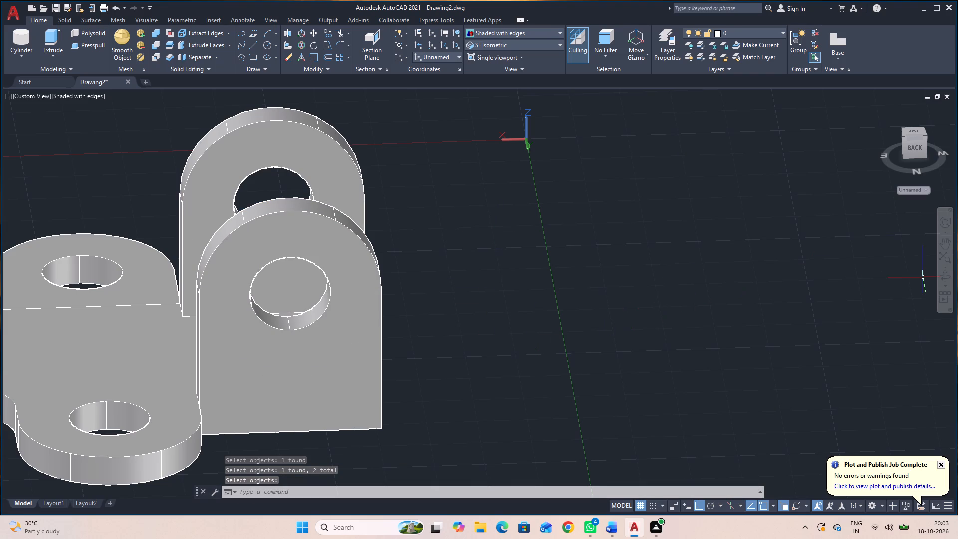
Orbit around the bracket to examine the facing bored uprights, the plate and its holes from several angles.
{"action": "left_click", "coordinate": [946, 275]}
{"action": "left_click_drag", "start_coordinate": [548, 372], "coordinate": [544, 340]}
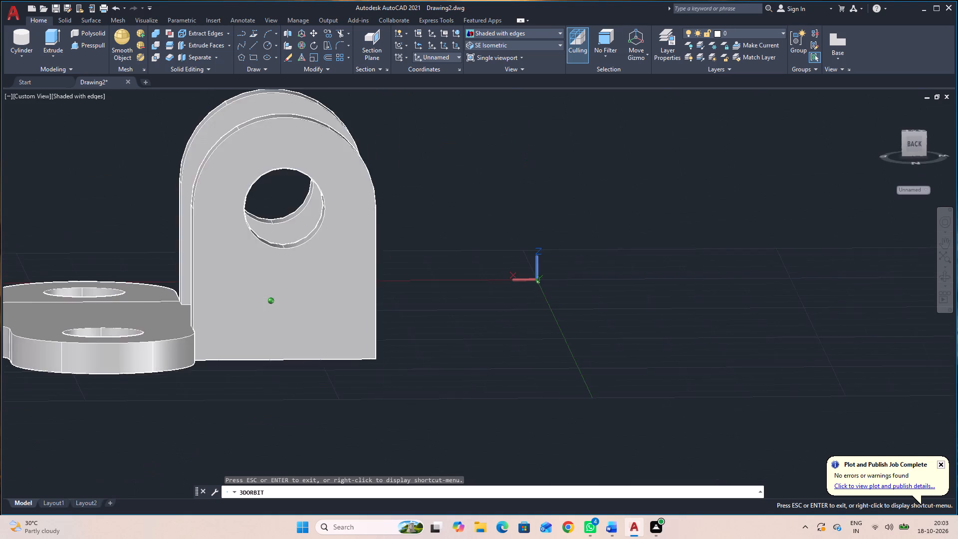
{"action": "left_click_drag", "start_coordinate": [544, 340], "coordinate": [459, 359]}
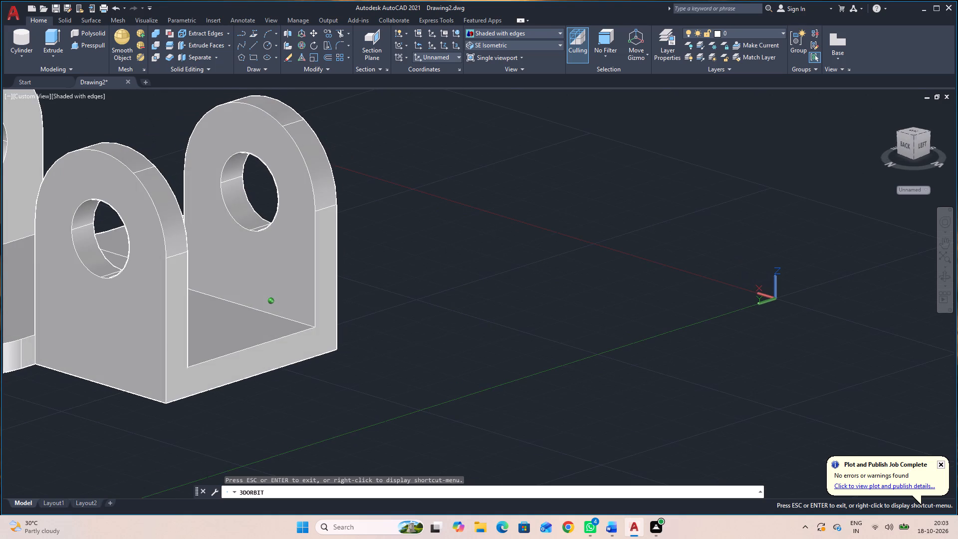
{"action": "left_click_drag", "start_coordinate": [459, 359], "coordinate": [479, 468]}
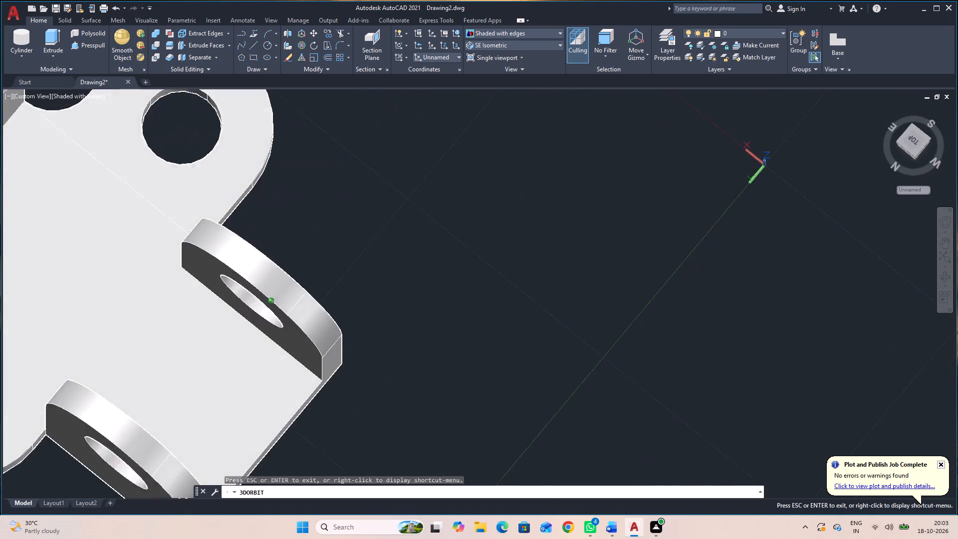
{"action": "left_click_drag", "start_coordinate": [479, 468], "coordinate": [527, 457]}
{"action": "left_click_drag", "start_coordinate": [424, 455], "coordinate": [557, 424]}
{"action": "left_click_drag", "start_coordinate": [454, 449], "coordinate": [542, 441]}
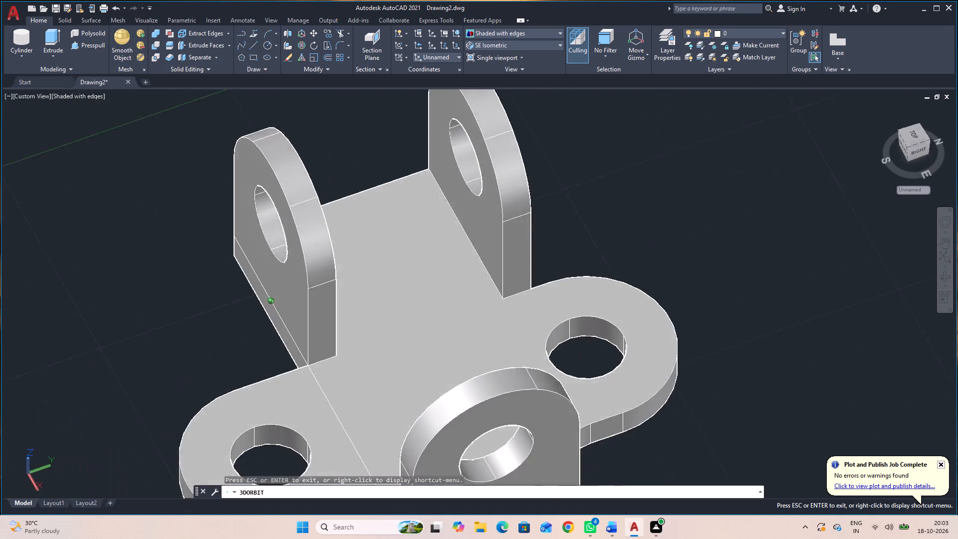
{"action": "left_click_drag", "start_coordinate": [542, 441], "coordinate": [522, 486]}
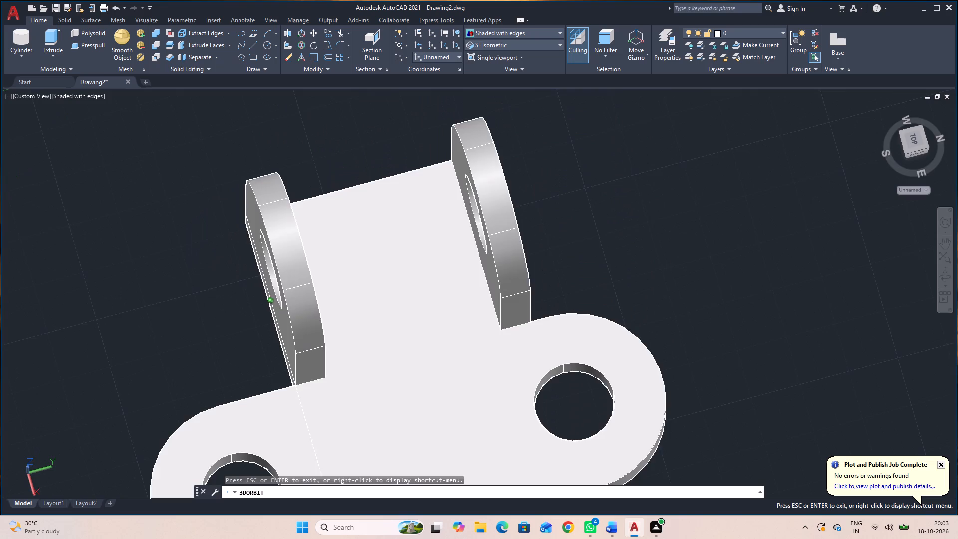
{"action": "left_click_drag", "start_coordinate": [522, 486], "coordinate": [575, 440]}
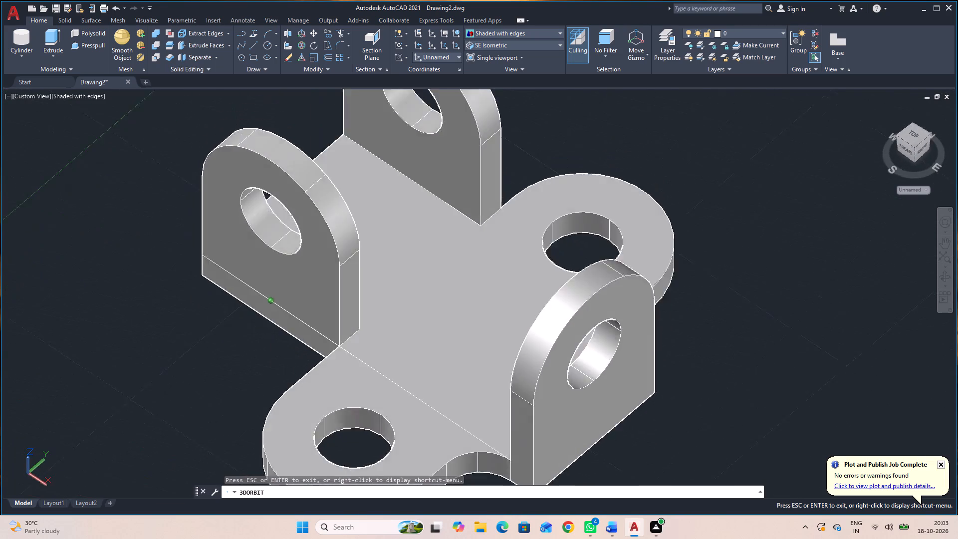
{"action": "left_click_drag", "start_coordinate": [575, 440], "coordinate": [586, 418]}
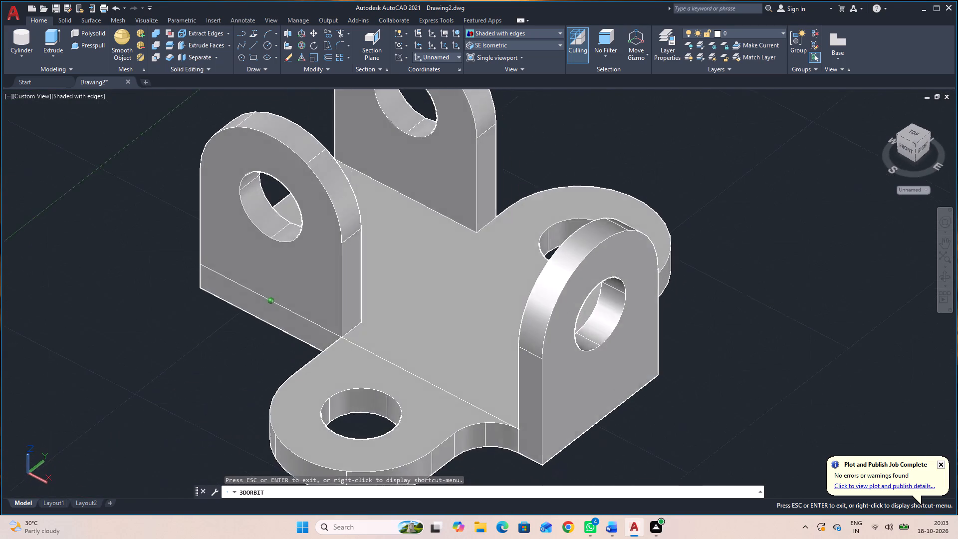
{"action": "left_click_drag", "start_coordinate": [586, 418], "coordinate": [615, 424]}
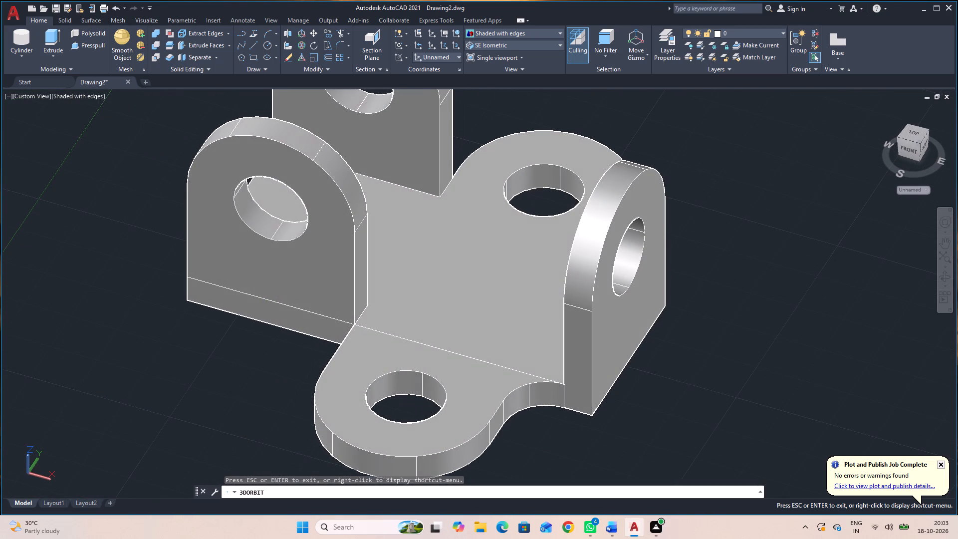
{"action": "scroll", "coordinate": [344, 293], "scroll_direction": "down", "scroll_amount": 1}
{"action": "middle_click_drag", "start_coordinate": [223, 297], "coordinate": [210, 355]}
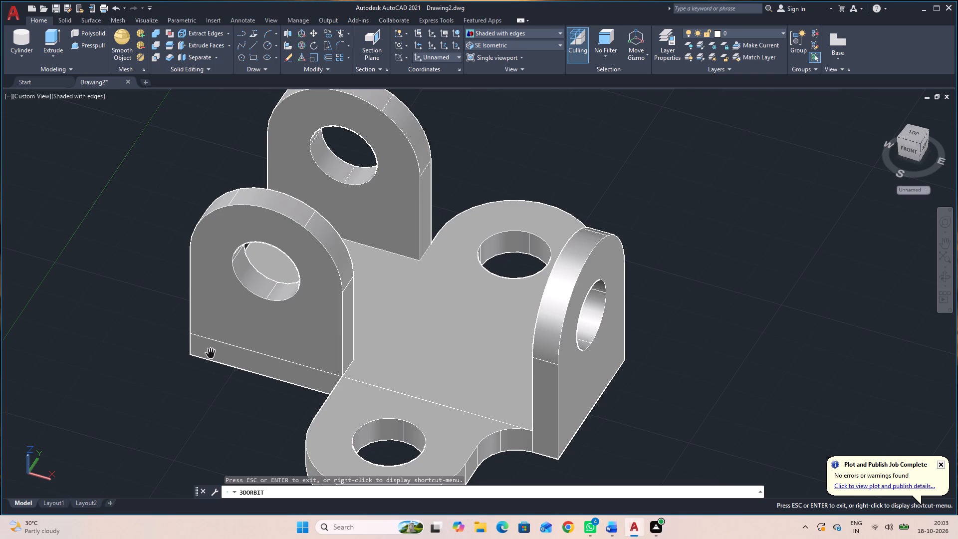
{"action": "scroll", "coordinate": [679, 283], "scroll_direction": "down", "scroll_amount": 1}
{"action": "middle_click_drag", "start_coordinate": [692, 345], "coordinate": [665, 320]}
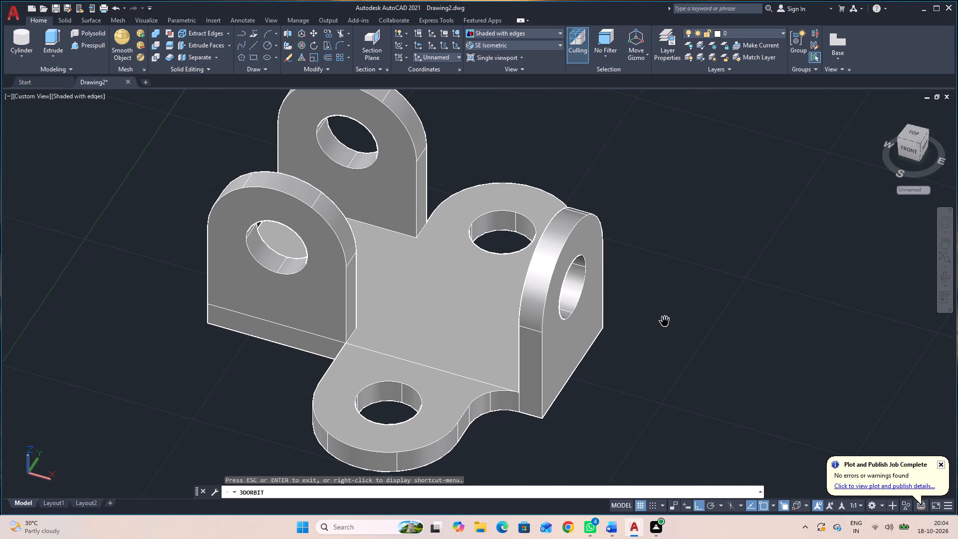
{"action": "middle_click_drag", "start_coordinate": [725, 306], "coordinate": [695, 264]}
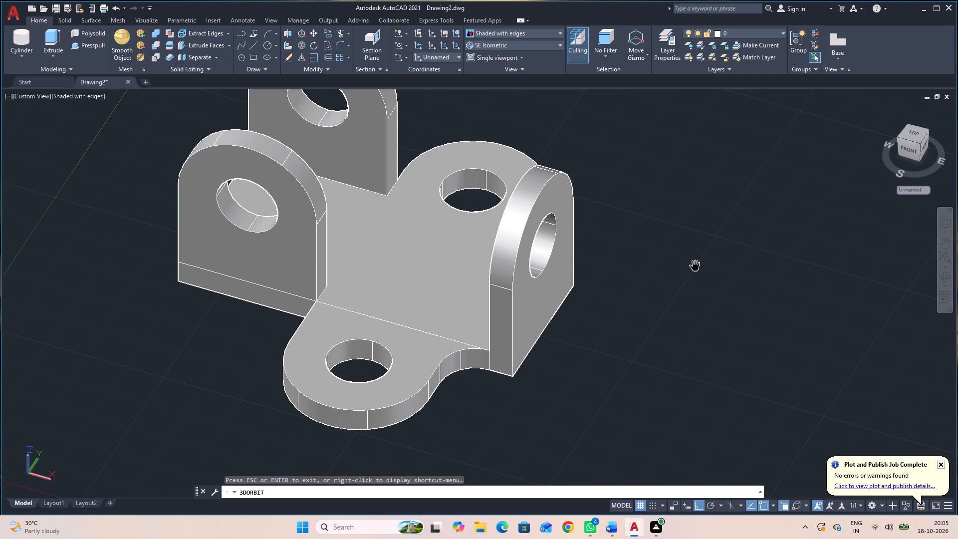
{"action": "middle_click_drag", "start_coordinate": [611, 330], "coordinate": [684, 390]}
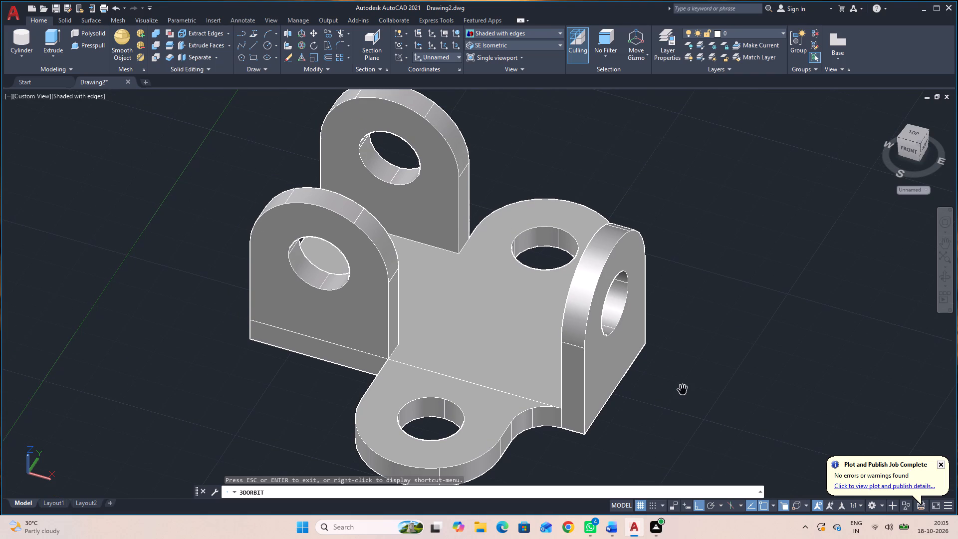
{"action": "key", "text": "Escape"}
Union all the bracket's solids, including the plate, extension and three uprights, into one body.
{"action": "scroll", "coordinate": [687, 385], "scroll_direction": "down", "scroll_amount": 2}
{"action": "left_click", "coordinate": [702, 416]}
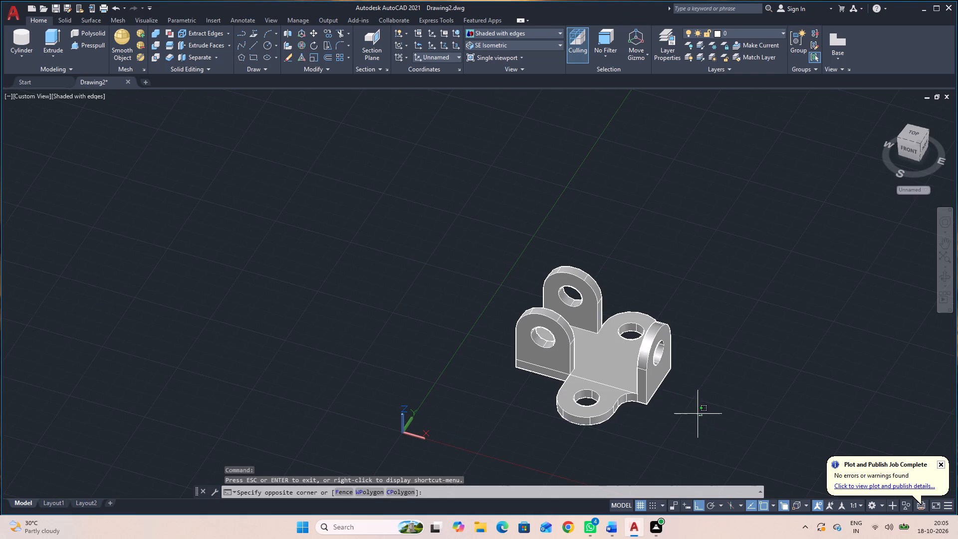
{"action": "left_click", "coordinate": [501, 297]}
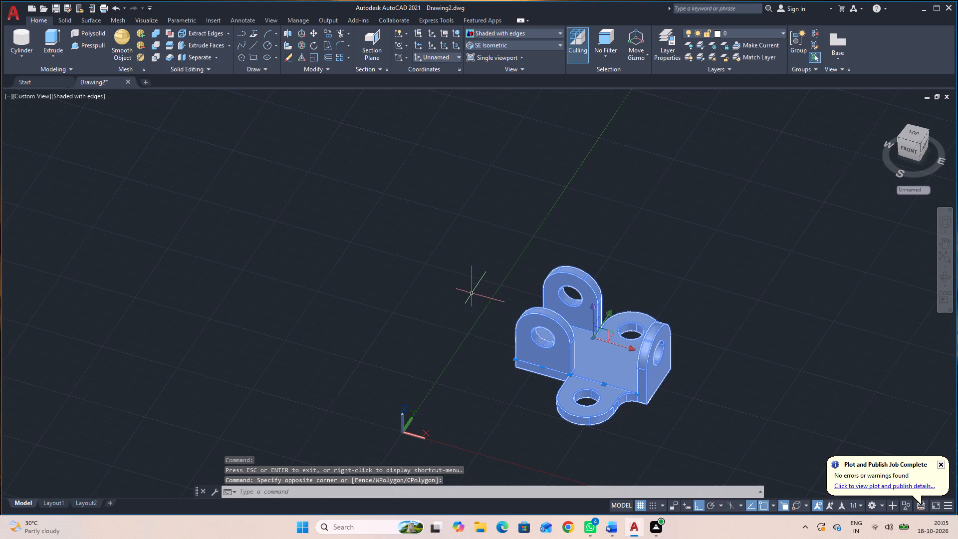
{"action": "middle_click_drag", "start_coordinate": [473, 294], "coordinate": [349, 251]}
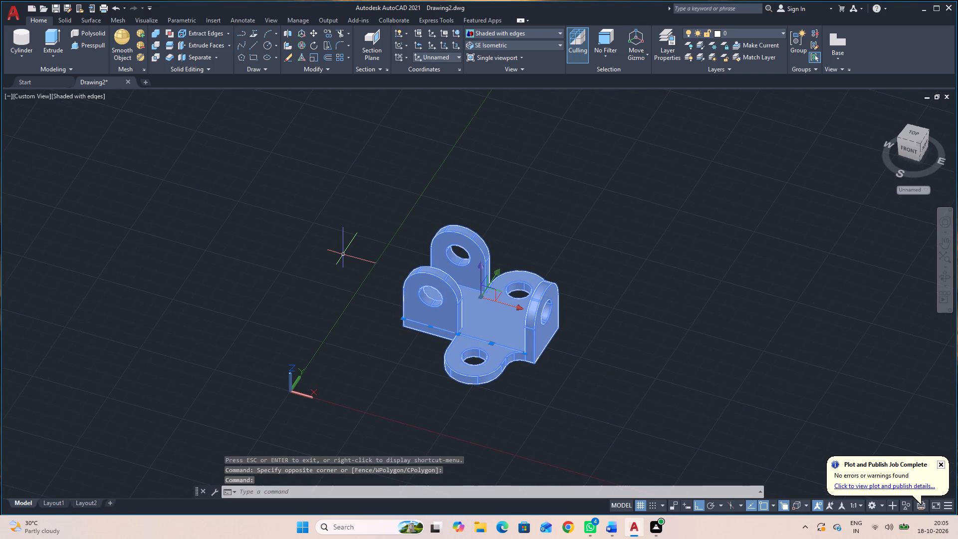
{"action": "type", "text": "UNION"}
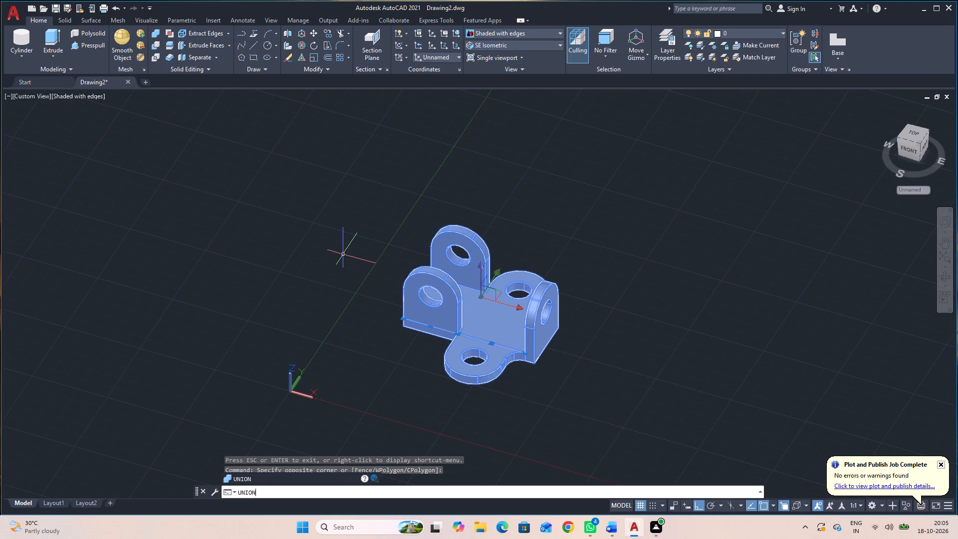
{"action": "key", "text": "Return"}
{"action": "left_click_drag", "start_coordinate": [629, 409], "coordinate": [619, 401]}
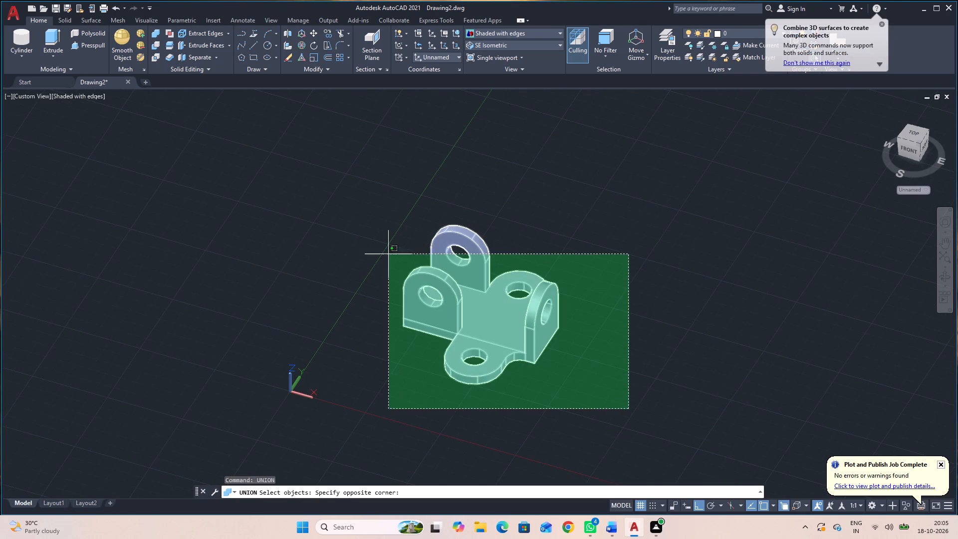
{"action": "left_click", "coordinate": [379, 217]}
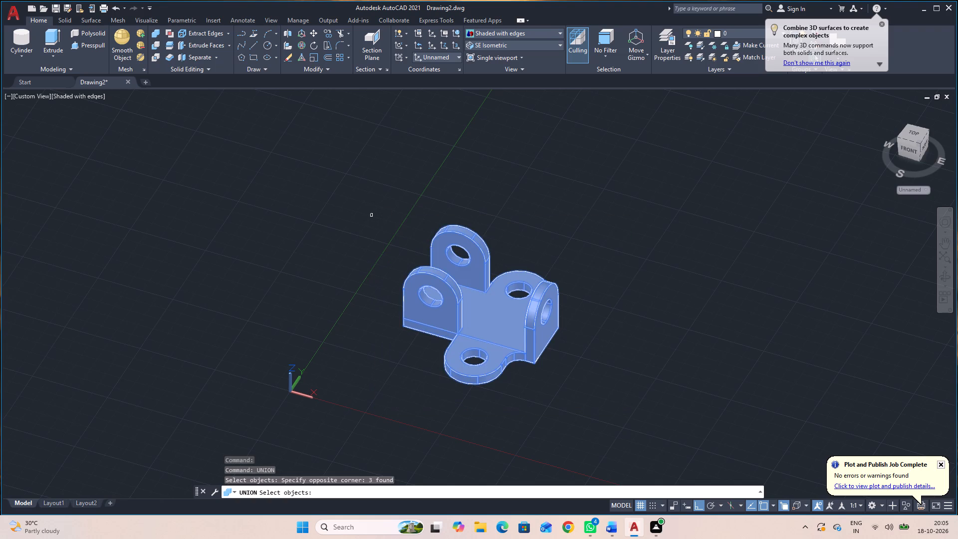
{"action": "key", "text": "Return"}
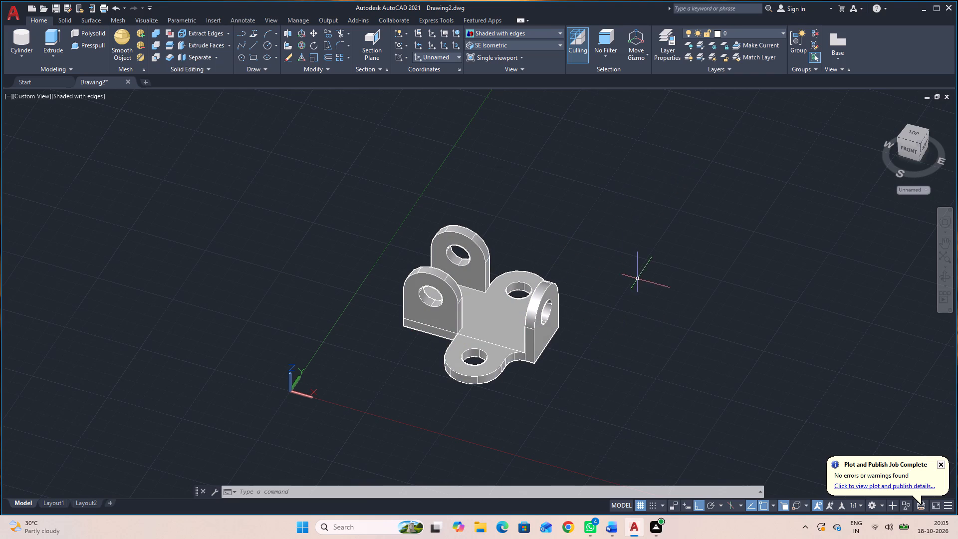
Save the bracket drawing in Documents under the name 31 3DM.
{"action": "middle_click_drag", "start_coordinate": [638, 279], "coordinate": [517, 221]}
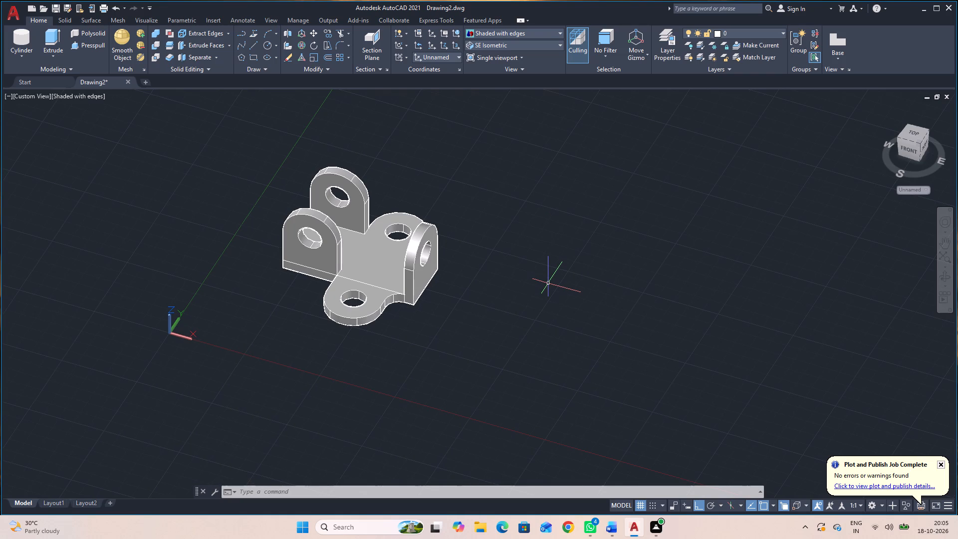
{"action": "key", "text": "ctrl+s"}
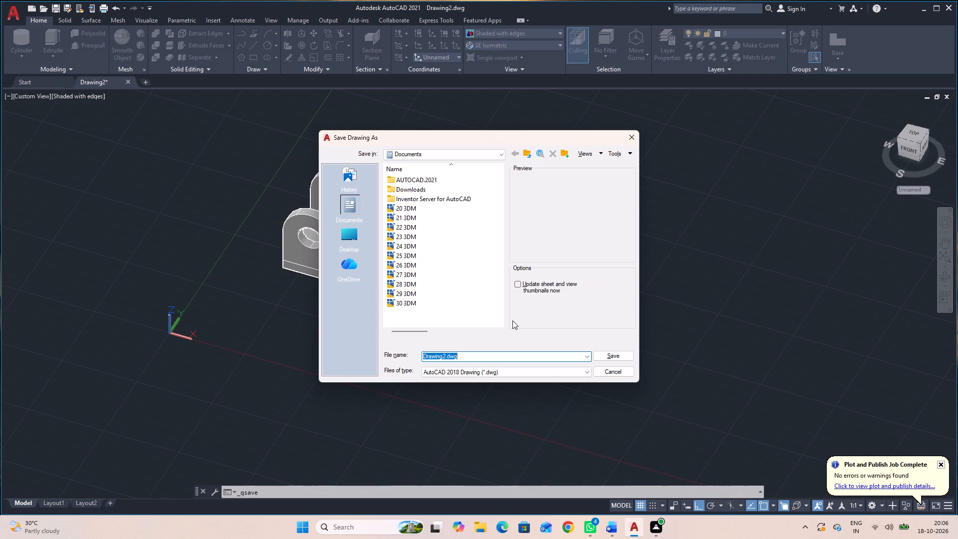
{"action": "type", "text": "31"}
{"action": "key", "text": "space"}
{"action": "type", "text": "3DM"}
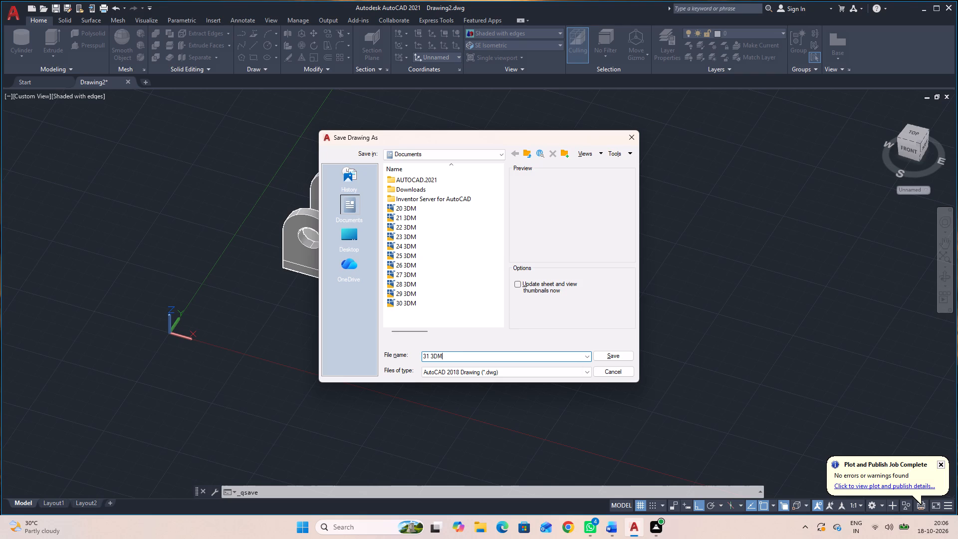
{"action": "left_click", "coordinate": [612, 355]}
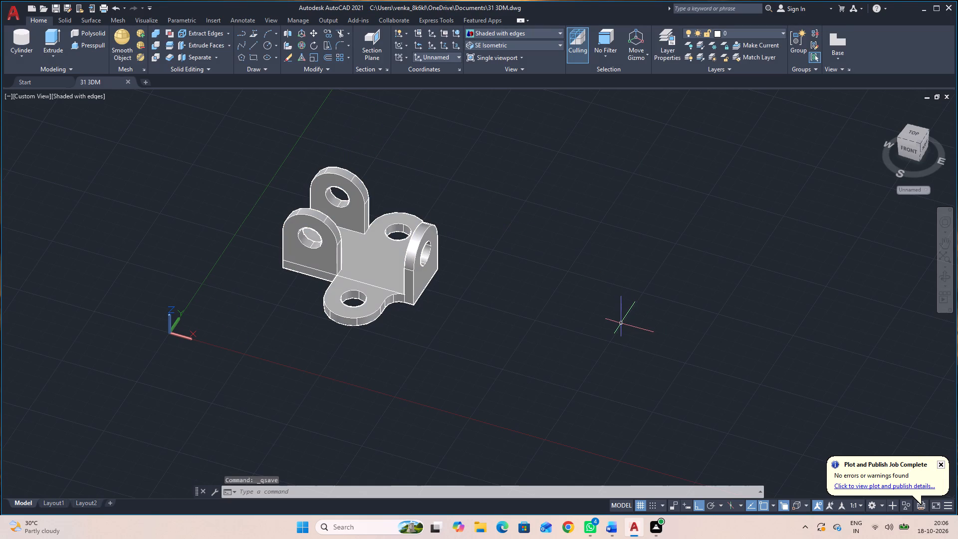
Delete the default viewport from Layout1 so the sheet is empty.
{"action": "left_click", "coordinate": [59, 502]}
{"action": "left_click", "coordinate": [326, 399]}
{"action": "left_click", "coordinate": [282, 390]}
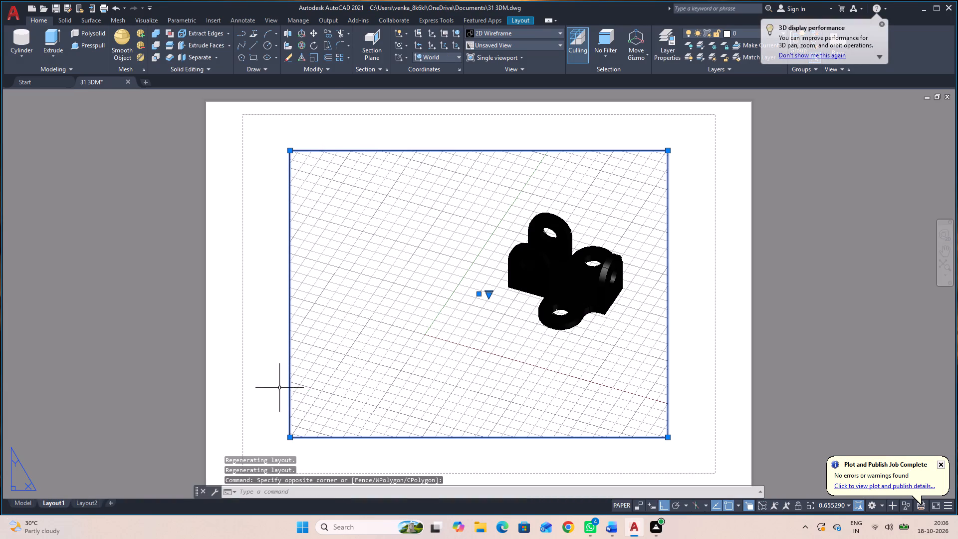
{"action": "key", "text": "Delete"}
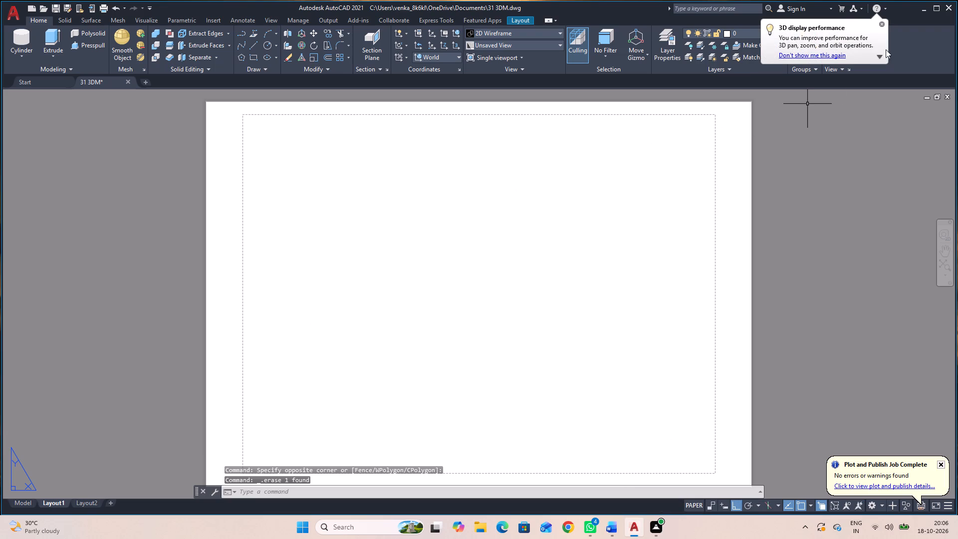
{"action": "left_click", "coordinate": [882, 23]}
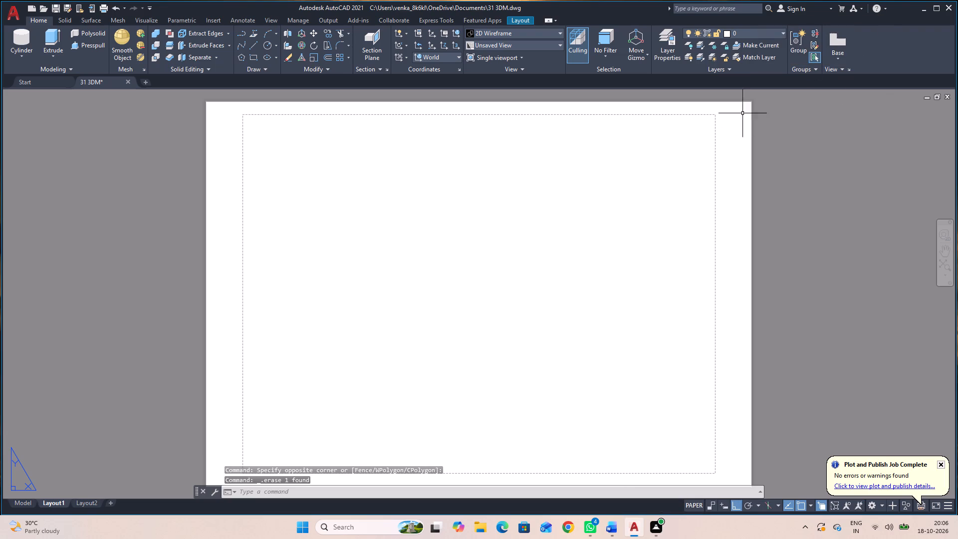
Create a base view of the bracket solid from model space on Layout1 at 1:1, in the sheet's upper right area.
{"action": "left_click", "coordinate": [26, 504]}
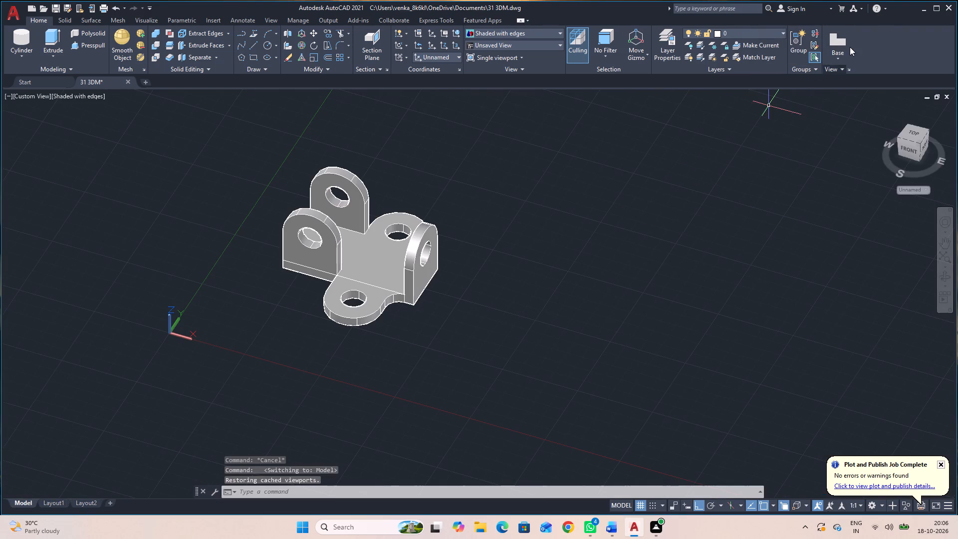
{"action": "left_click", "coordinate": [846, 46]}
{"action": "left_click", "coordinate": [865, 72]}
{"action": "left_click", "coordinate": [406, 264]}
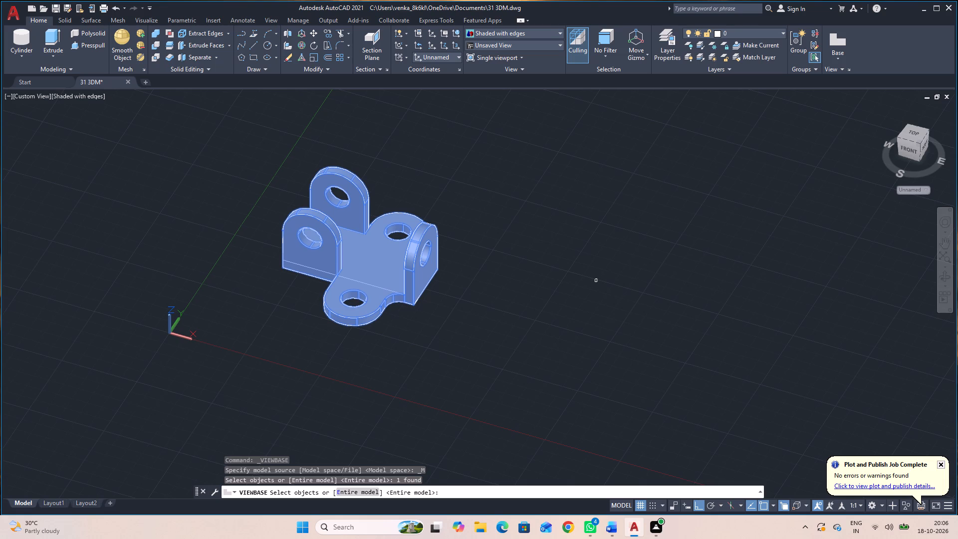
{"action": "key", "text": "Return"}
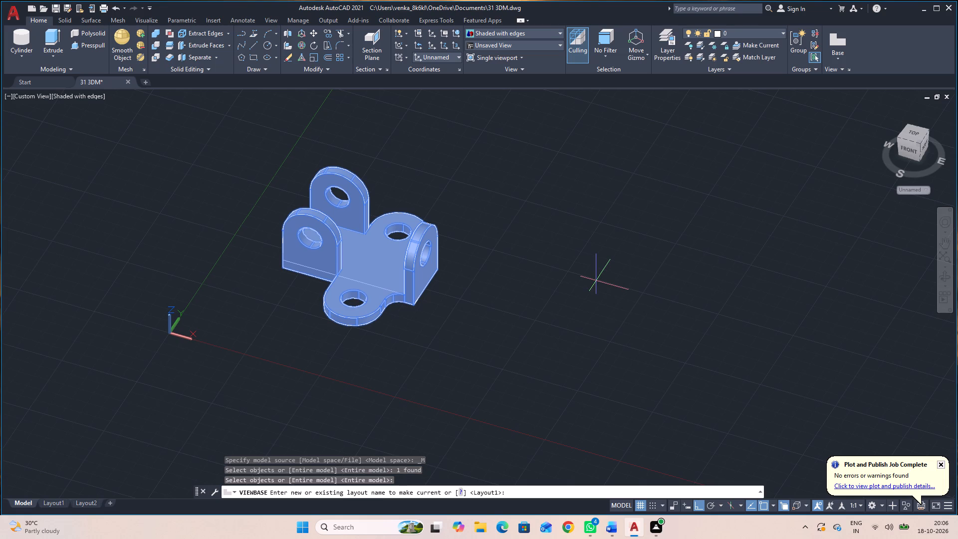
{"action": "key", "text": "Return"}
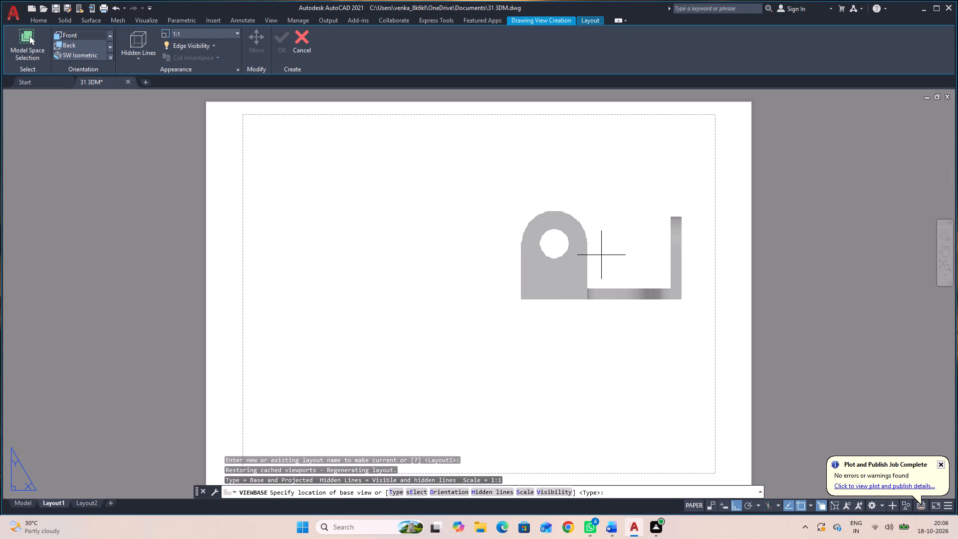
{"action": "left_click", "coordinate": [616, 182]}
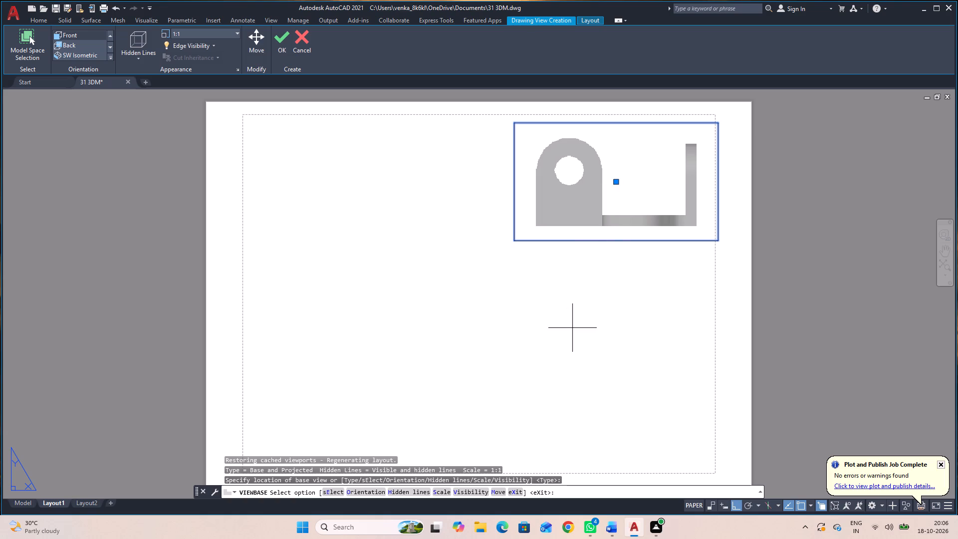
{"action": "key", "text": "Return"}
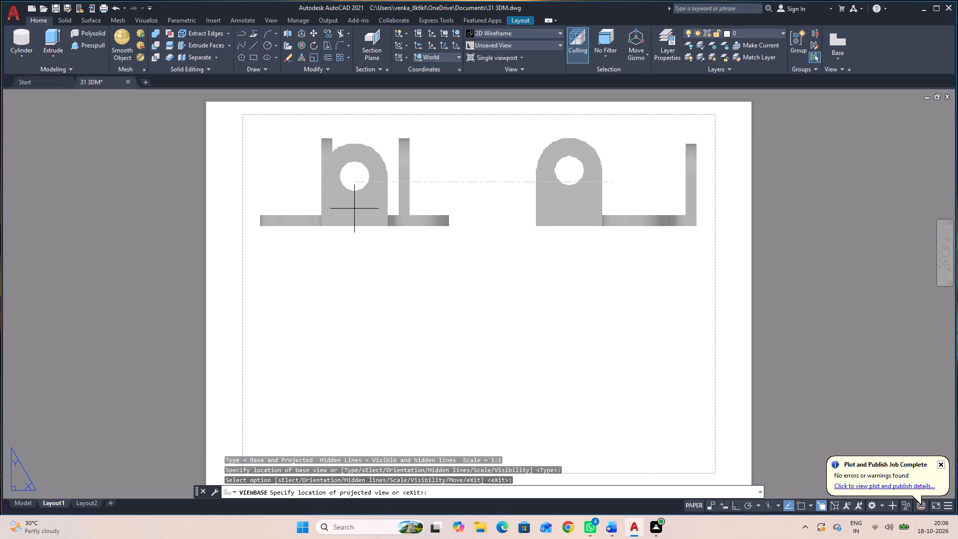
Project a side view beside the base view, an isometric view diagonally below it, and a plan view directly below it.
{"action": "left_click", "coordinate": [351, 209]}
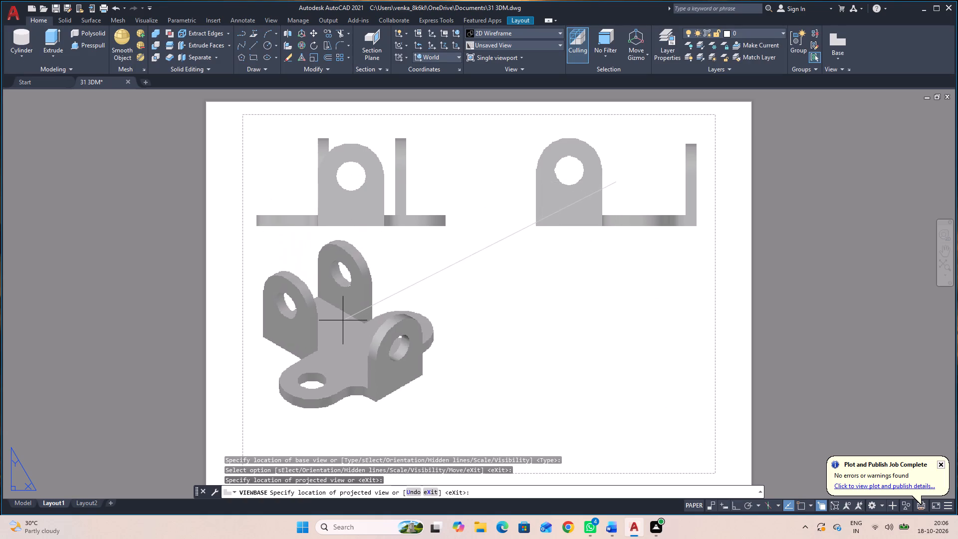
{"action": "left_click", "coordinate": [354, 374]}
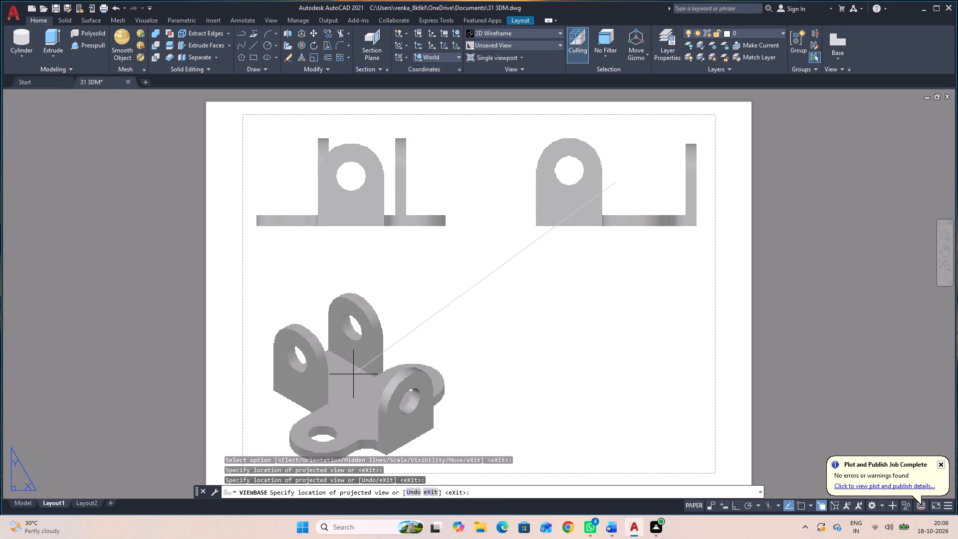
{"action": "left_click", "coordinate": [542, 373]}
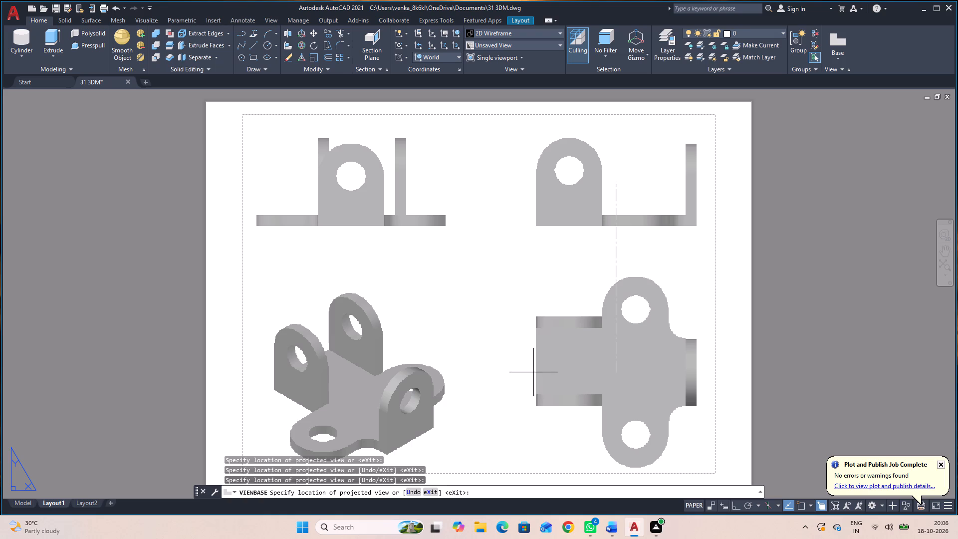
{"action": "key", "text": "Return"}
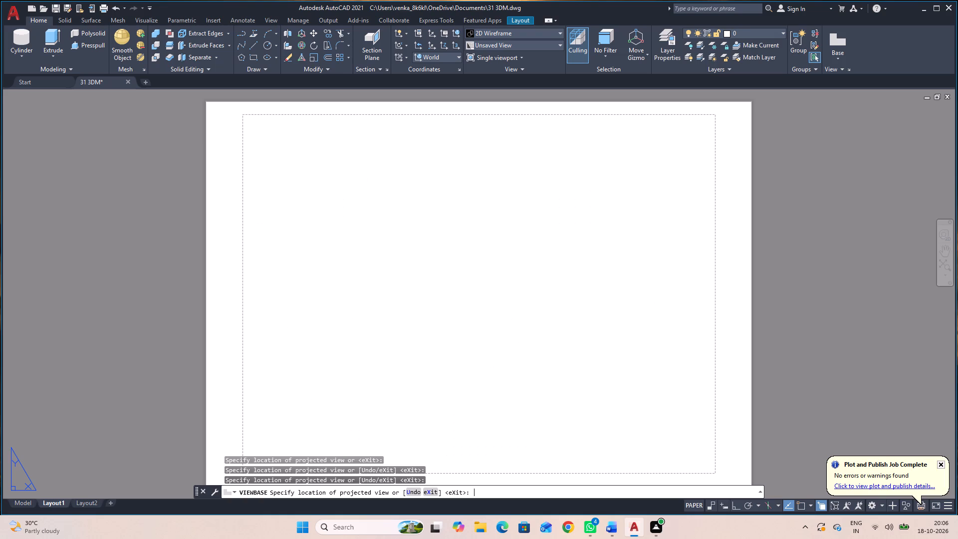
Change the isometric view's display style to shaded with visible lines.
{"action": "double_click", "coordinate": [339, 393]}
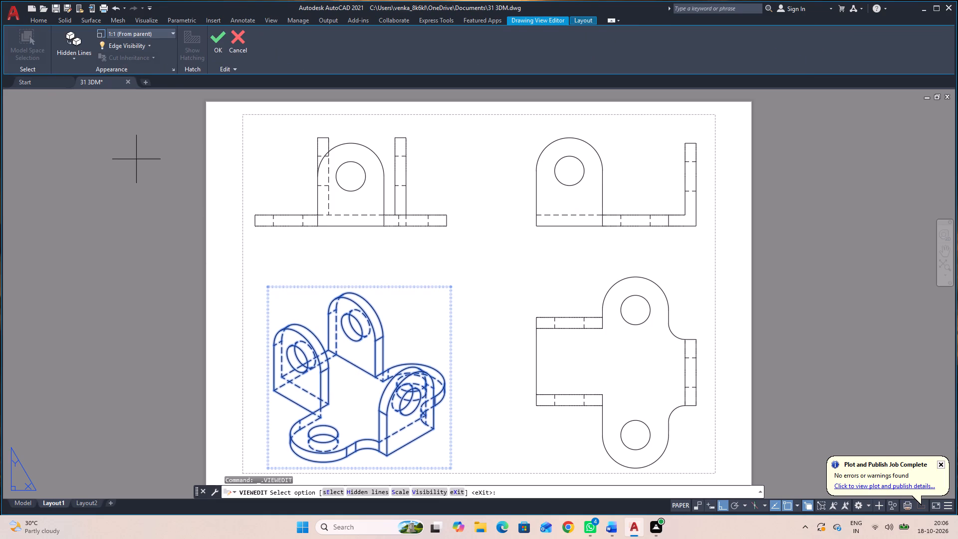
{"action": "left_click", "coordinate": [85, 43]}
{"action": "left_click", "coordinate": [111, 130]}
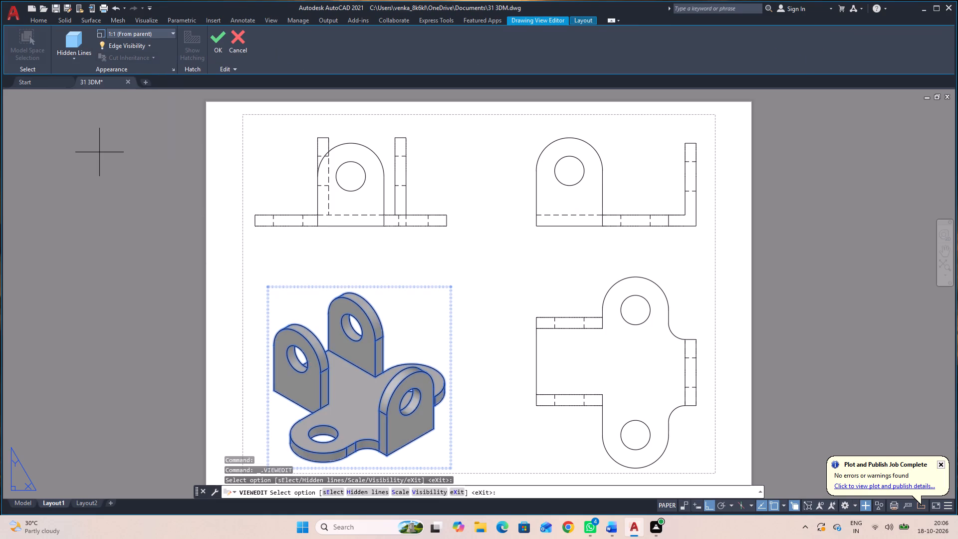
{"action": "key", "text": "Escape"}
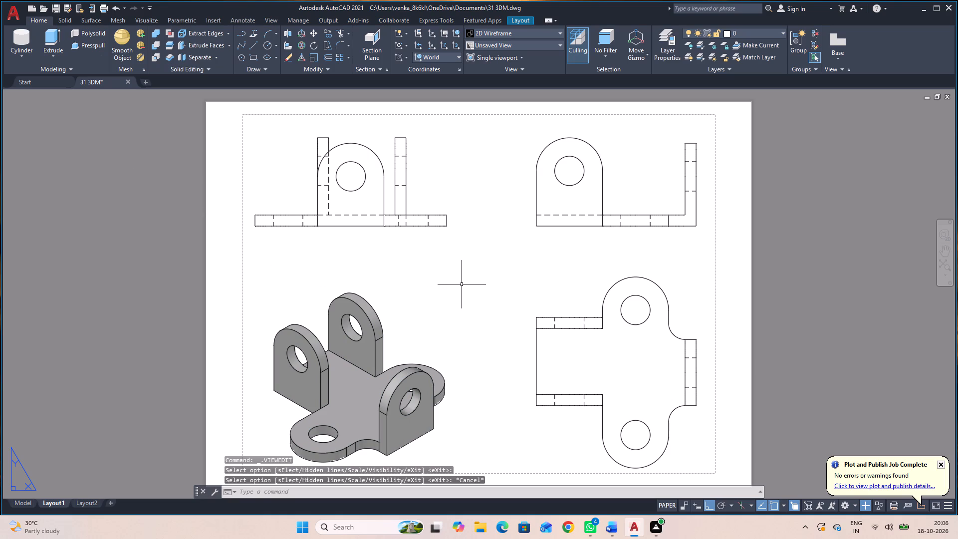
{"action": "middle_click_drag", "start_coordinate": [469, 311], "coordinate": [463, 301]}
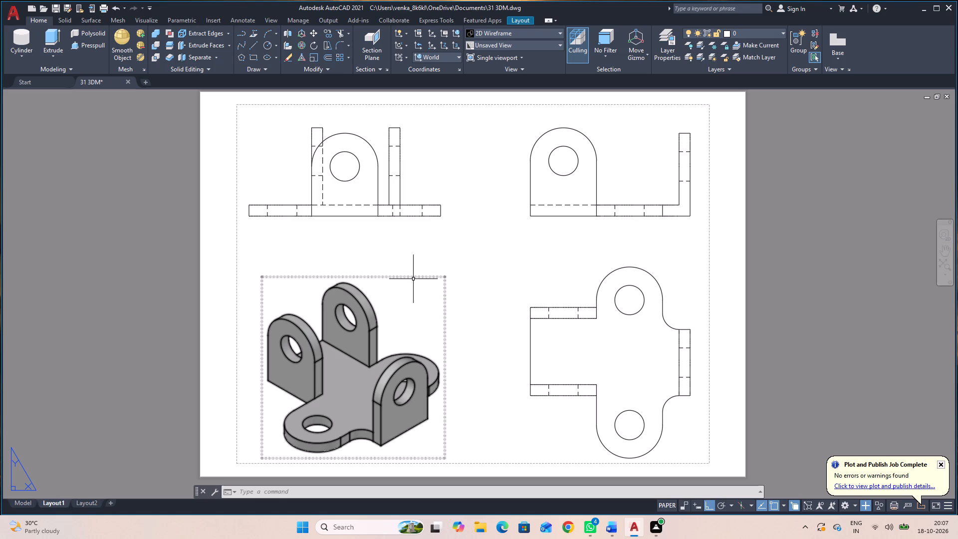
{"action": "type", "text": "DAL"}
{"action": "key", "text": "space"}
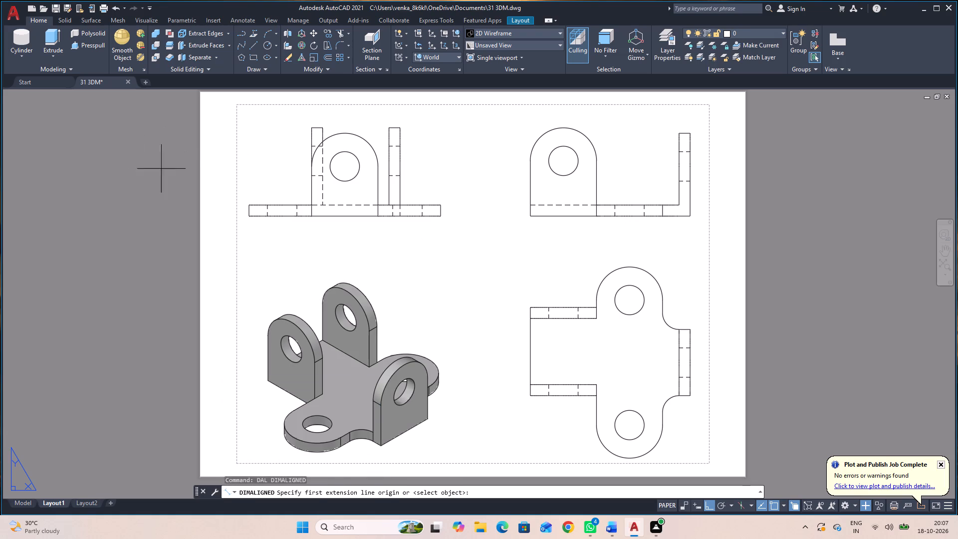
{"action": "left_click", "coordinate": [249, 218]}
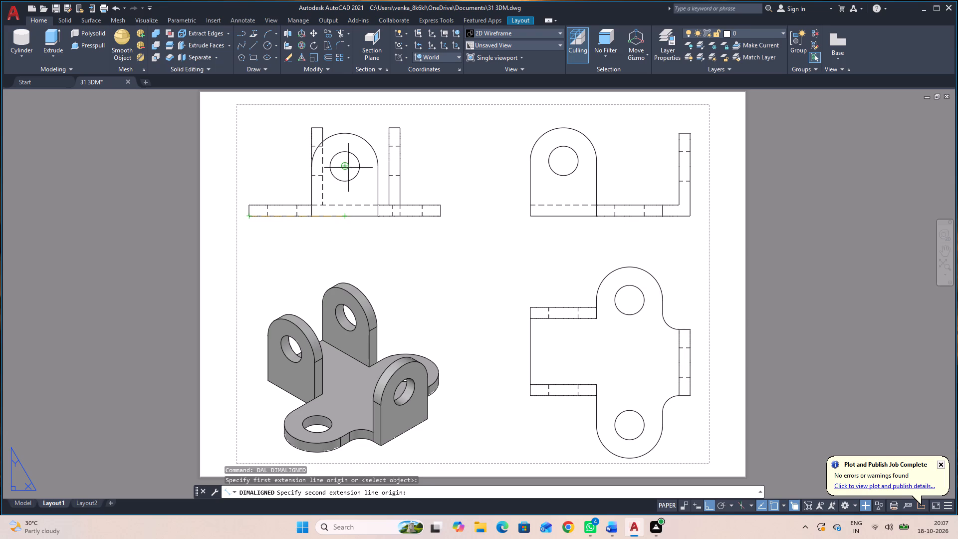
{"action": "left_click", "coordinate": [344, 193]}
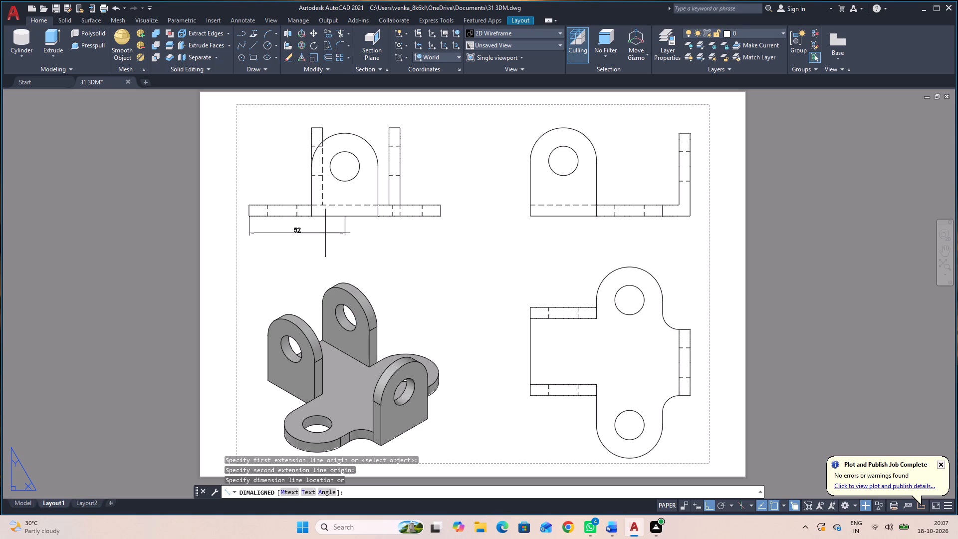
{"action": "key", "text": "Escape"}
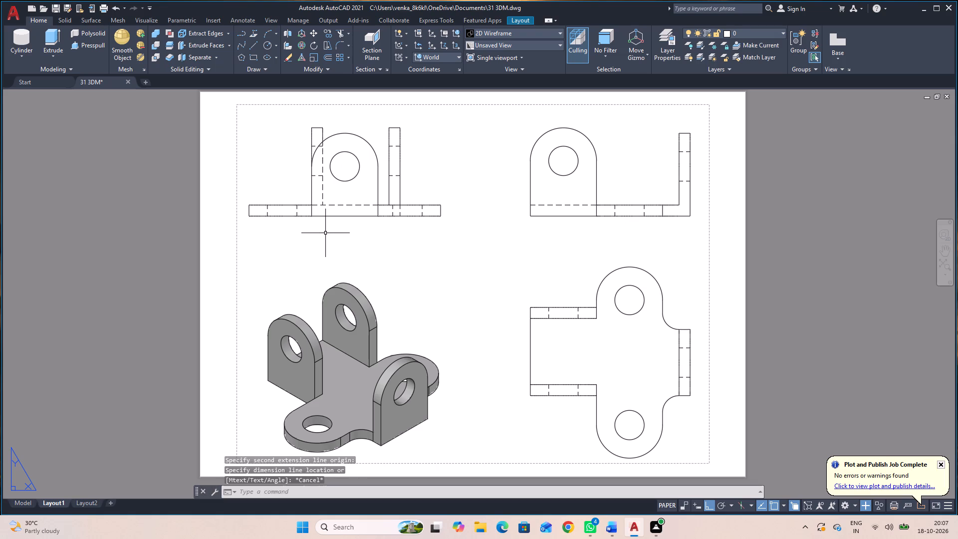
Add an aligned dimension between the centres of the plate's two holes in the plan view, placed outside the upright's end.
{"action": "key", "text": "space"}
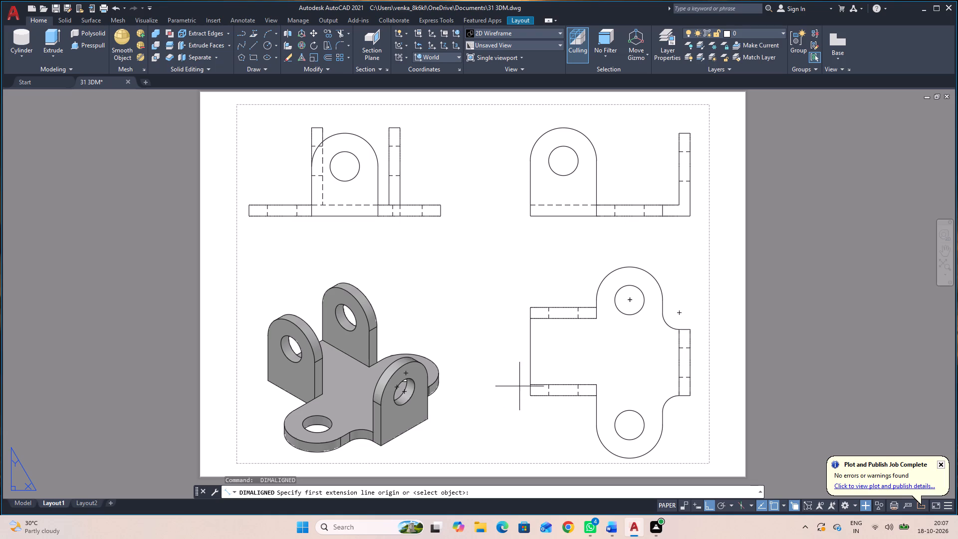
{"action": "left_click", "coordinate": [630, 300]}
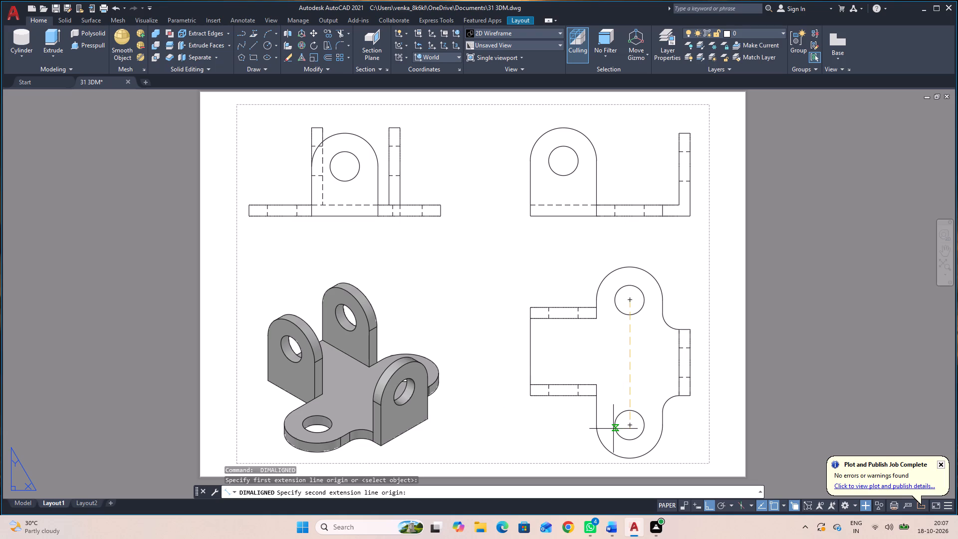
{"action": "left_click", "coordinate": [630, 423]}
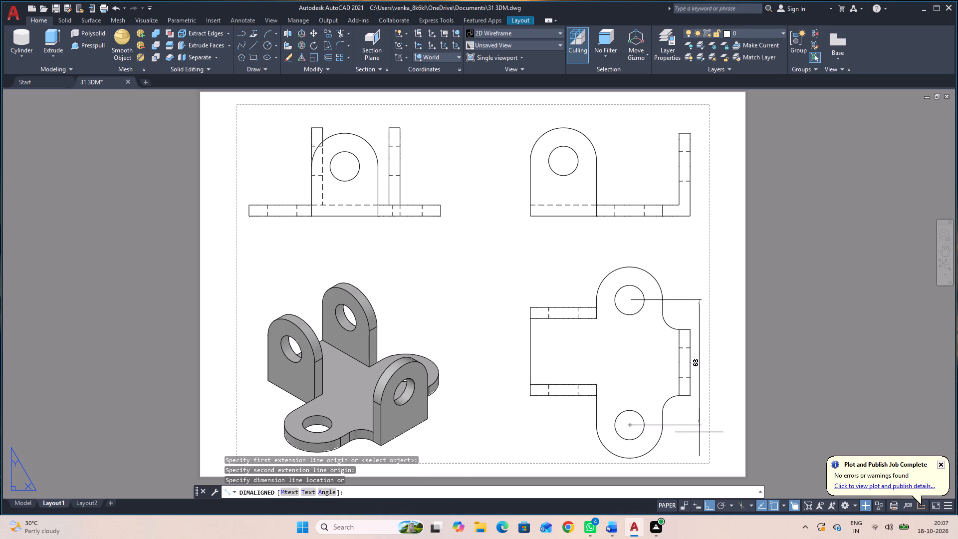
{"action": "left_click", "coordinate": [699, 436]}
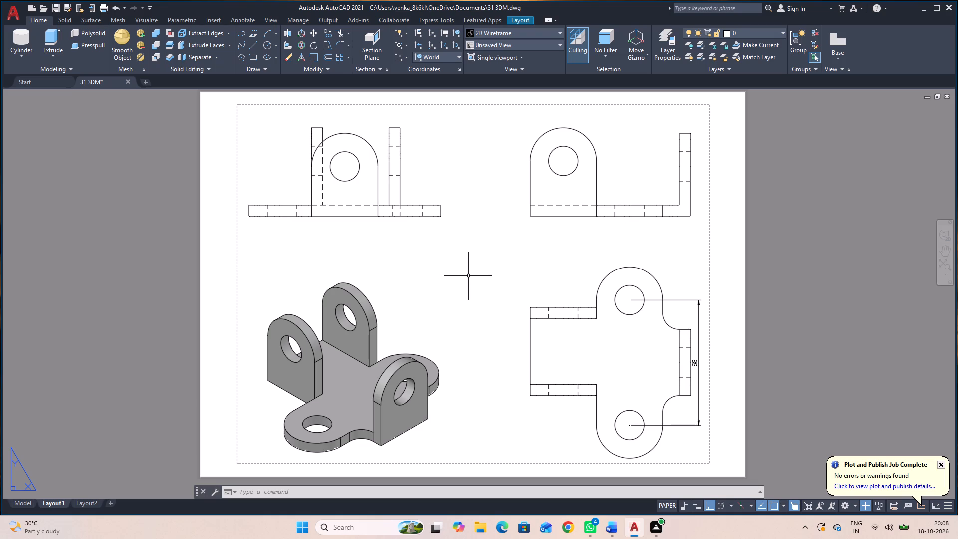
Add an aligned dimension for the bracket's overall bottom length, placed just below the base view.
{"action": "key", "text": "space"}
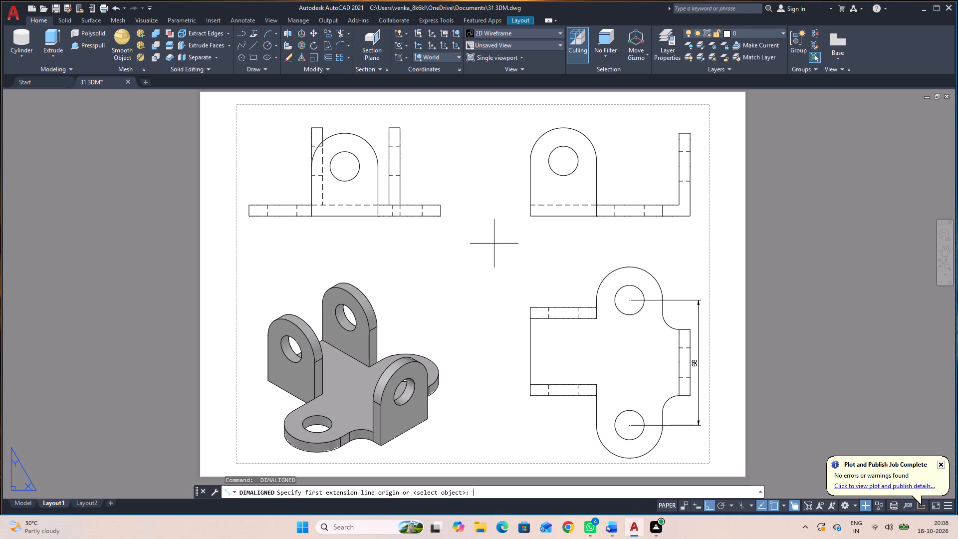
{"action": "left_click", "coordinate": [530, 216]}
{"action": "left_click", "coordinate": [690, 217]}
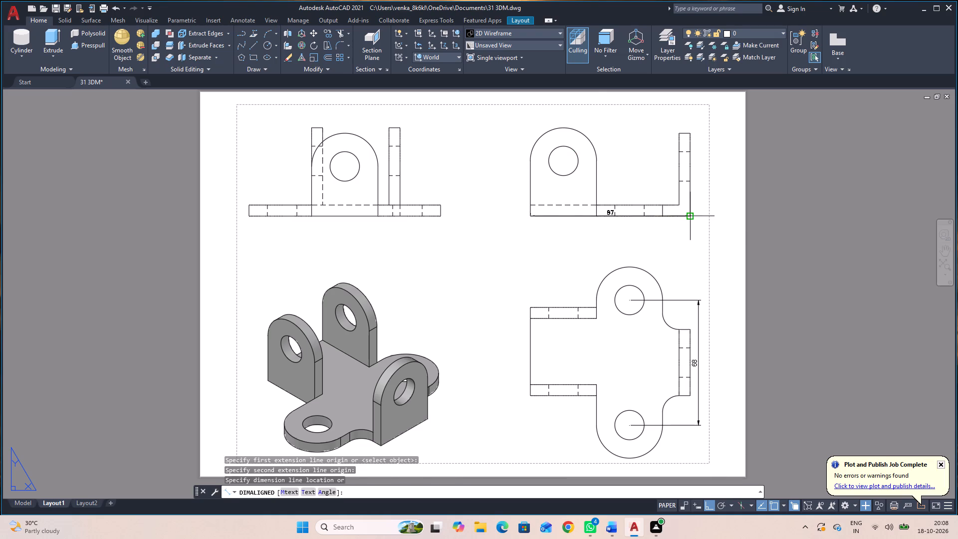
{"action": "left_click", "coordinate": [690, 236]}
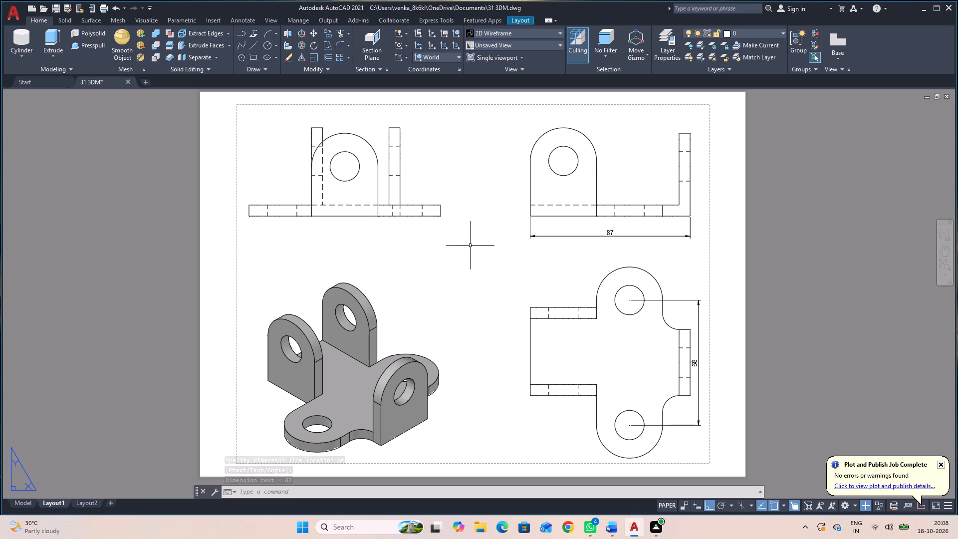
Add radius dimensions to the upright's hole and its rounded outer edge in the side view.
{"action": "type", "text": "DRA"}
{"action": "key", "text": "space"}
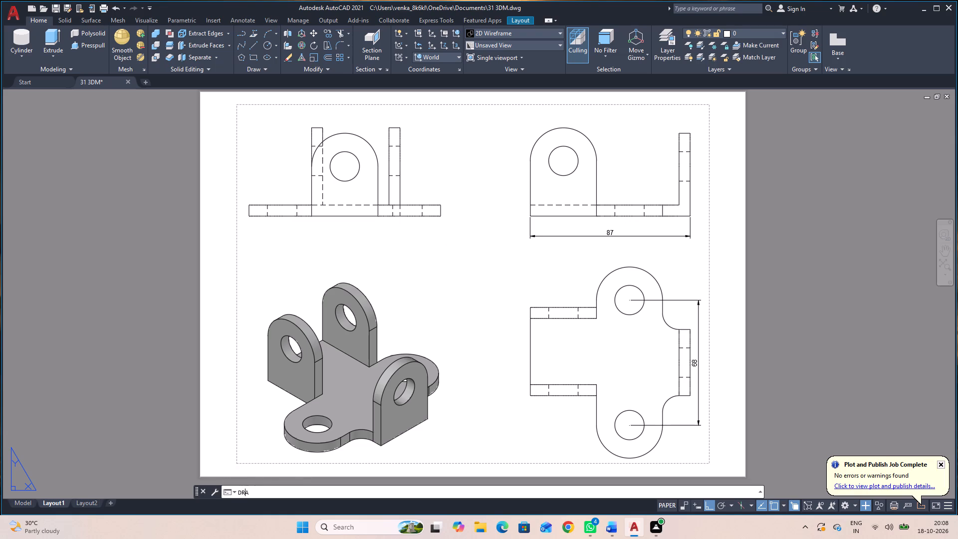
{"action": "left_click", "coordinate": [347, 180]}
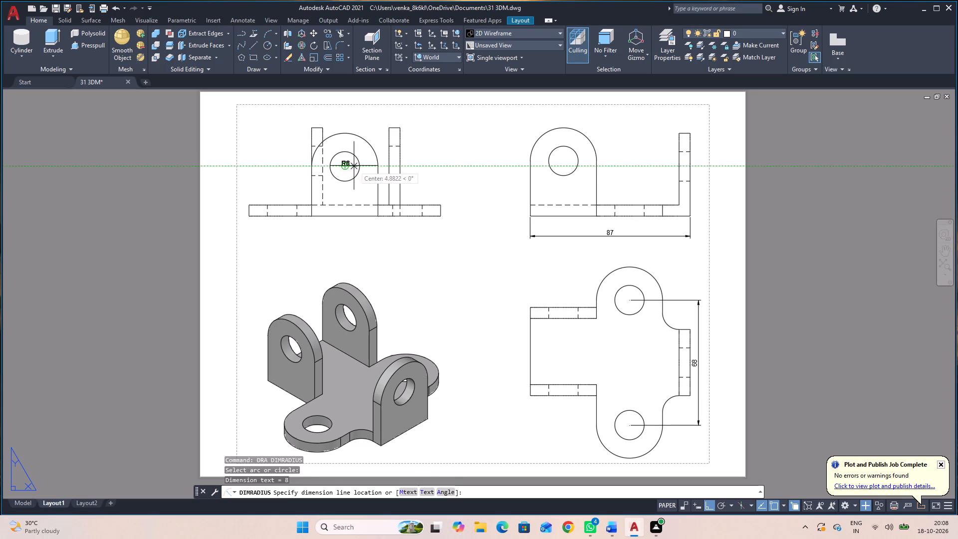
{"action": "left_click", "coordinate": [355, 166]}
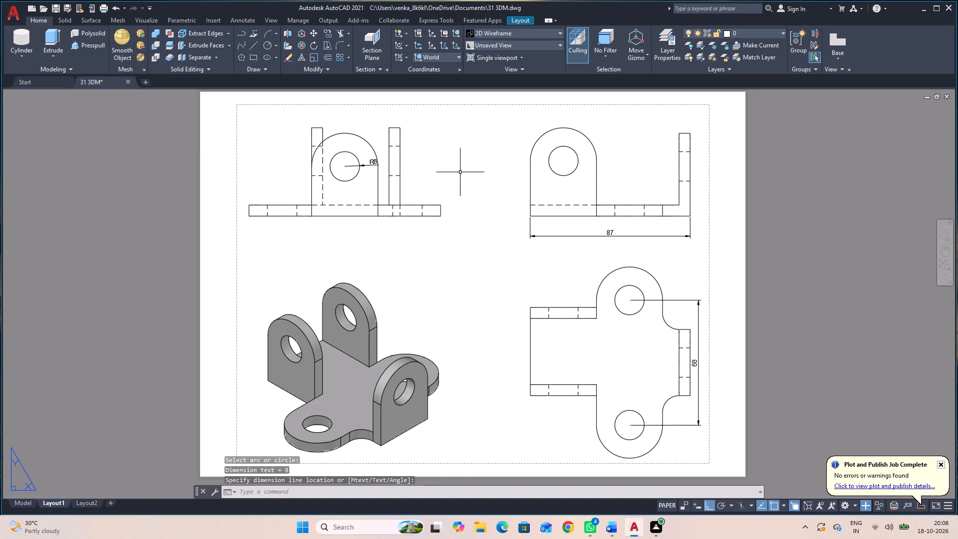
{"action": "key", "text": "space"}
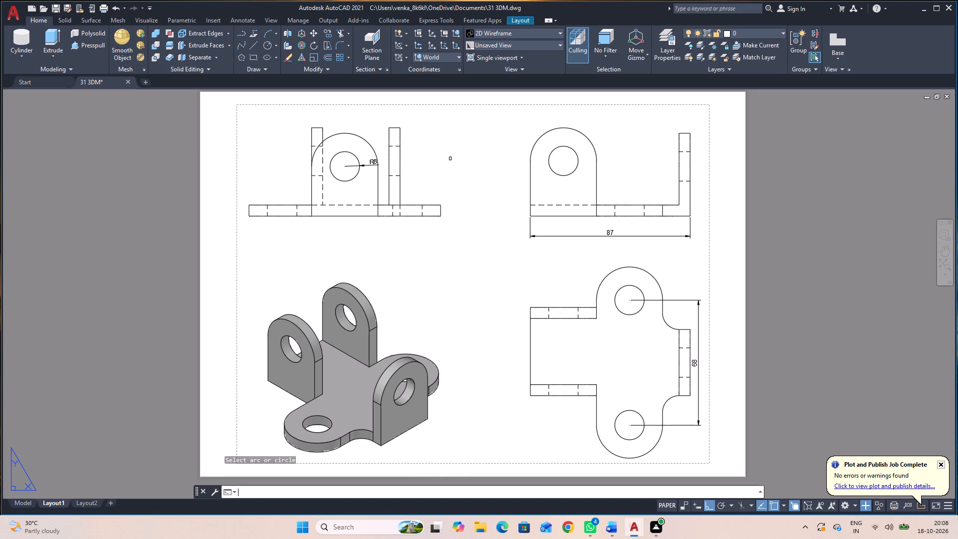
{"action": "left_click", "coordinate": [350, 134]}
{"action": "left_click", "coordinate": [372, 122]}
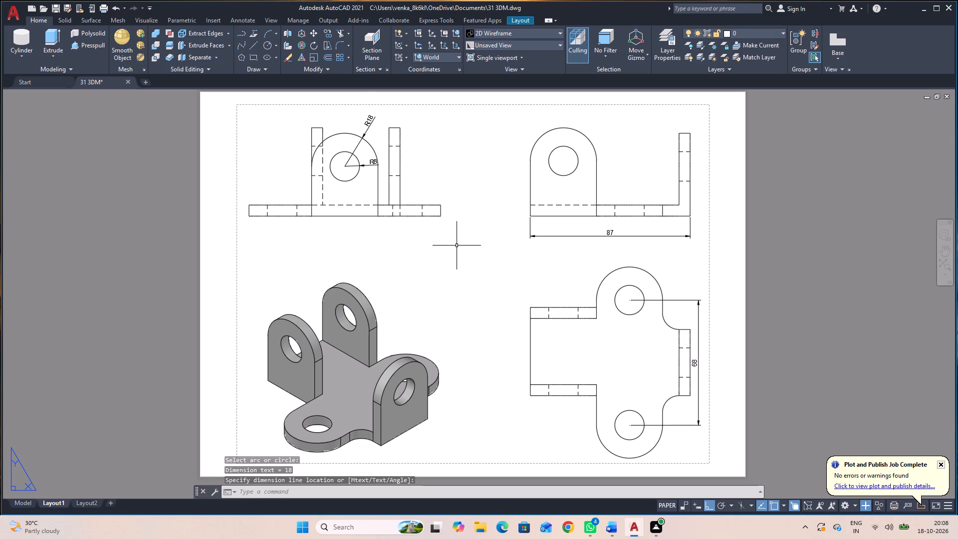
Add radius dimensions to the upright's rounded outer edge and its hole in the base view, placed outside the upright.
{"action": "key", "text": "space"}
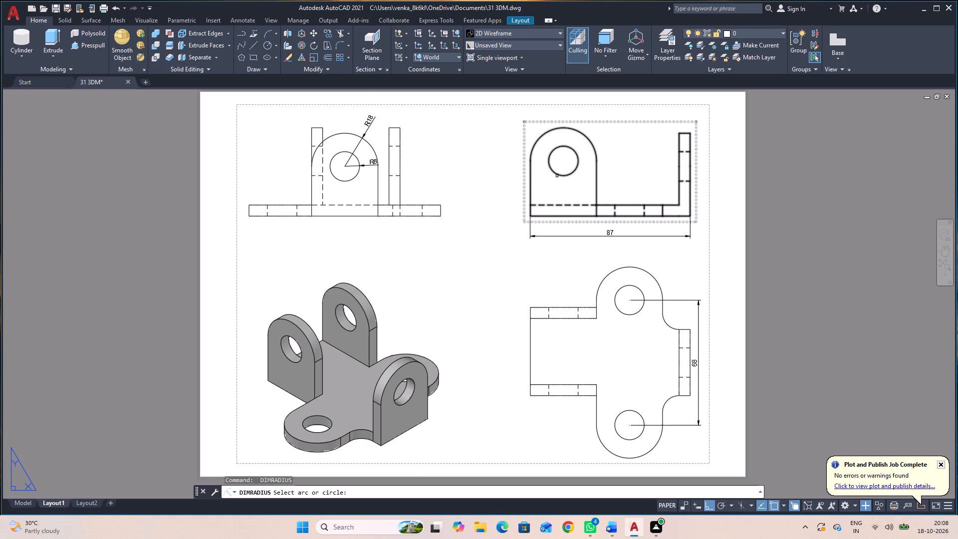
{"action": "left_click", "coordinate": [532, 151]}
{"action": "left_click", "coordinate": [511, 148]}
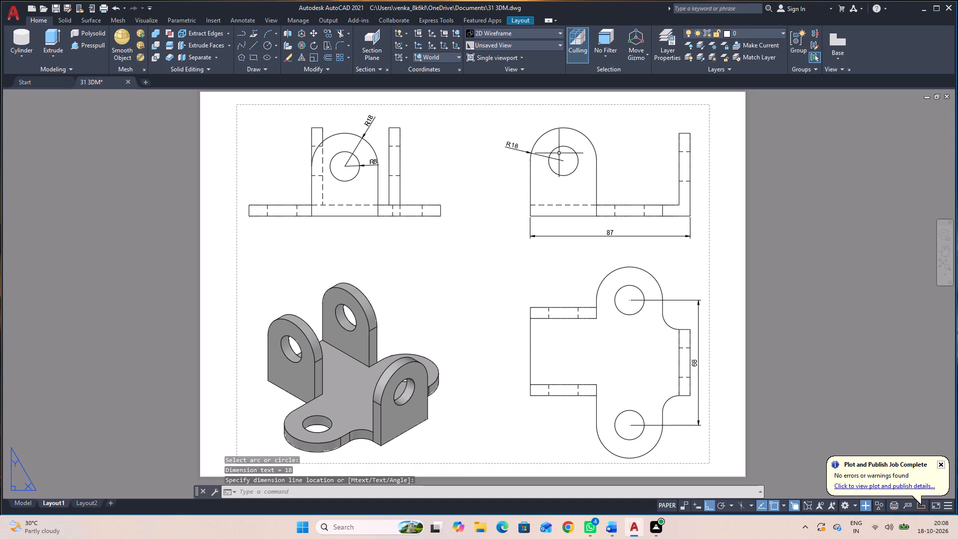
{"action": "key", "text": "space"}
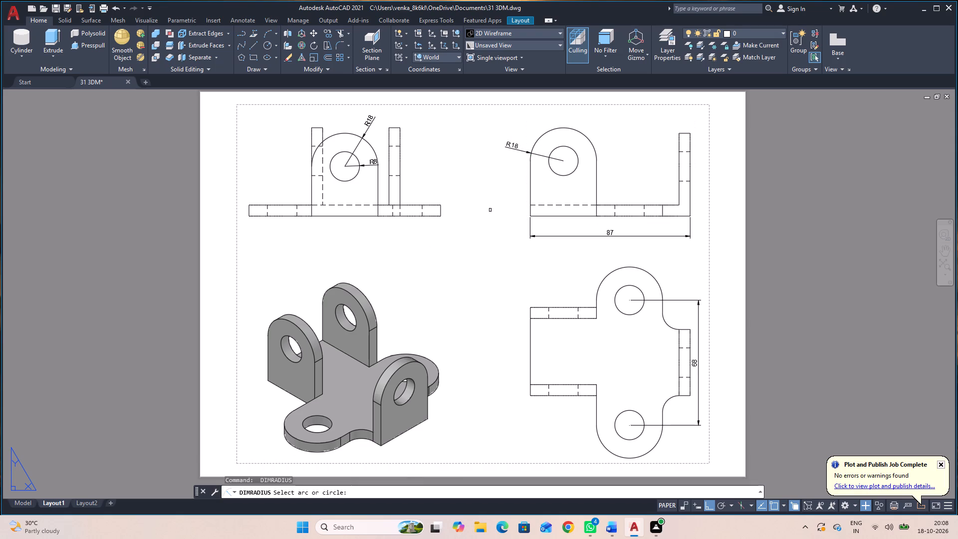
{"action": "left_click", "coordinate": [560, 148]}
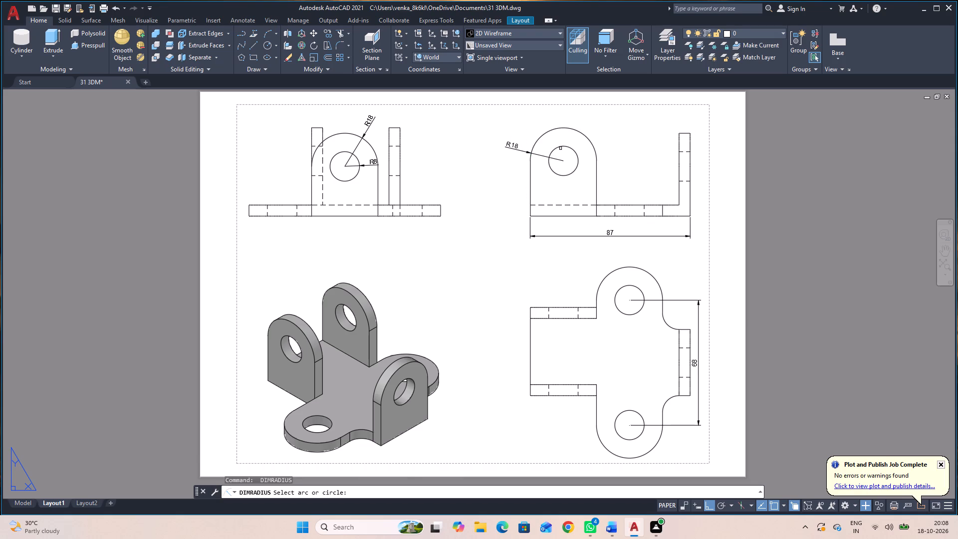
{"action": "left_click", "coordinate": [558, 147]}
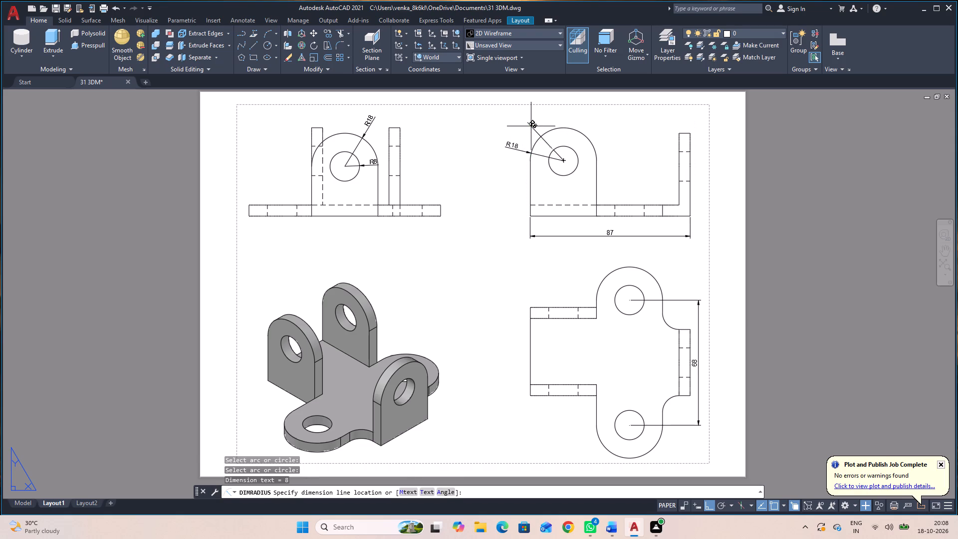
{"action": "left_click", "coordinate": [526, 125]}
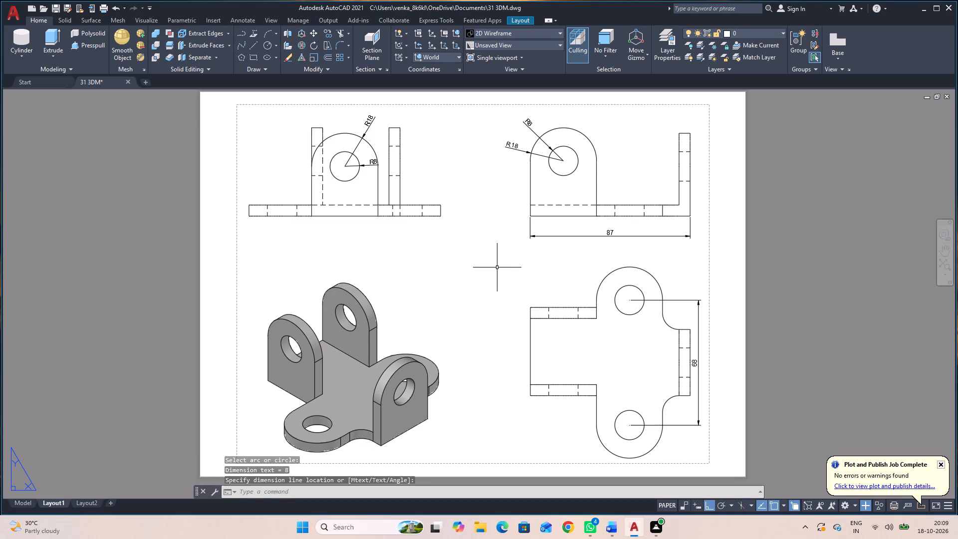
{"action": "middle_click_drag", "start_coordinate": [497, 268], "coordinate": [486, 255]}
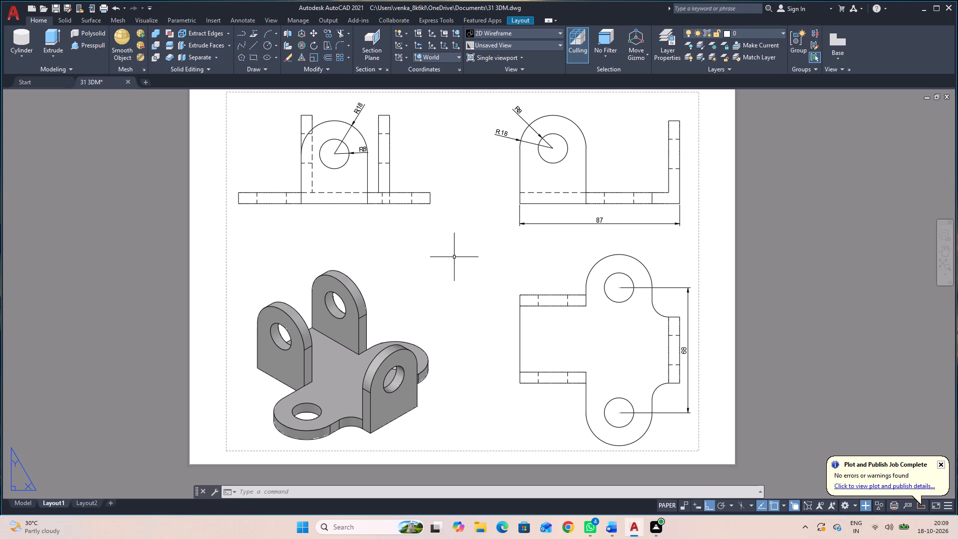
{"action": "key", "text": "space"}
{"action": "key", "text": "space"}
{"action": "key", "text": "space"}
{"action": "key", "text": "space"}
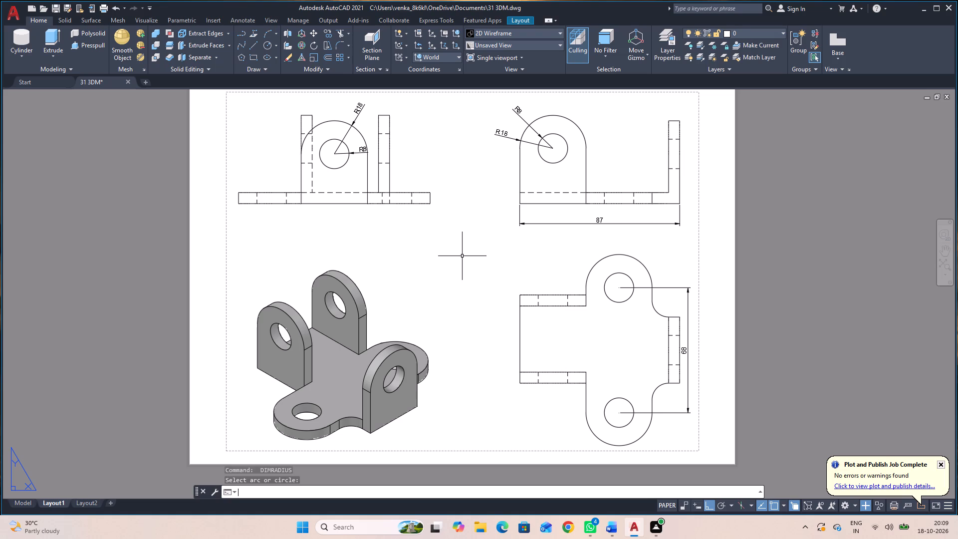
Add an aligned dimension for the bracket's overall height in the base view, placed just outside the edge-on upright.
{"action": "type", "text": "DAL"}
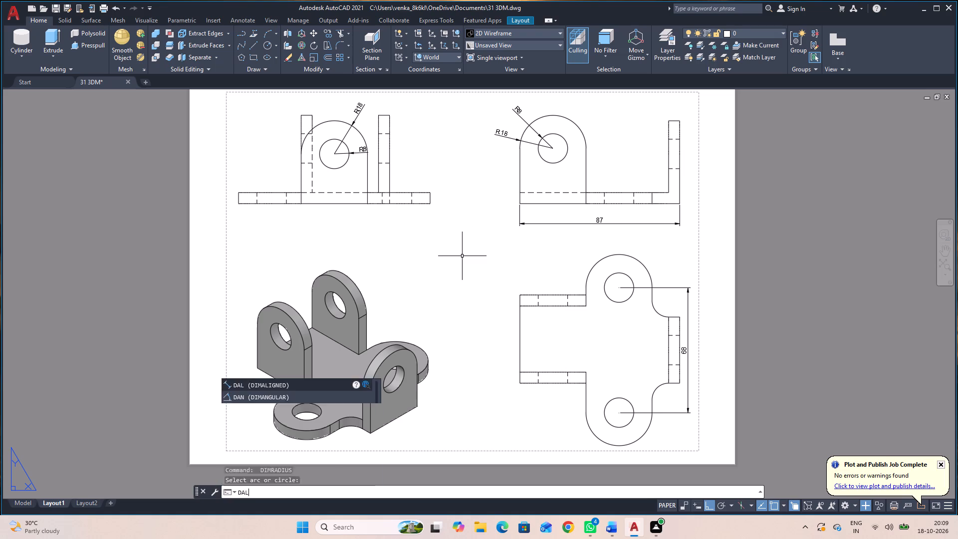
{"action": "key", "text": "space"}
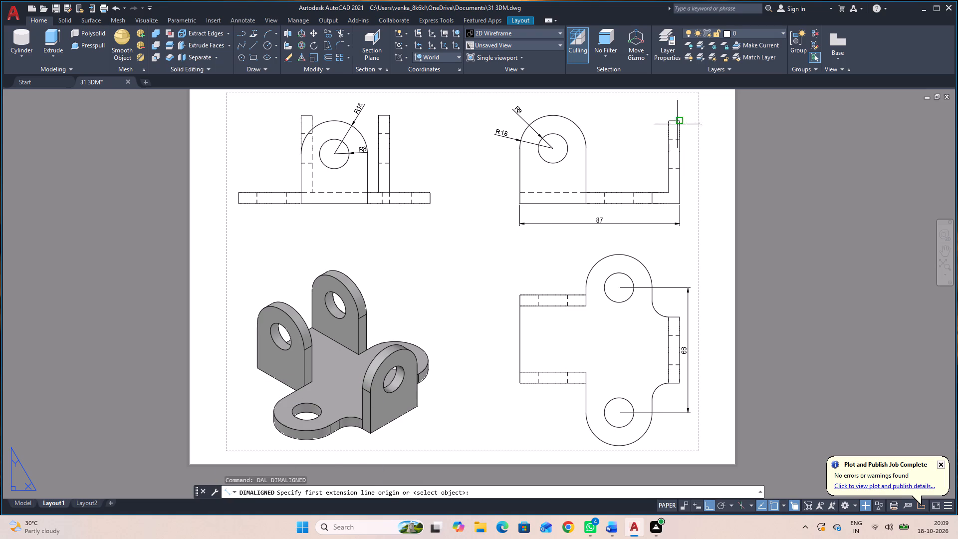
{"action": "left_click", "coordinate": [677, 120]}
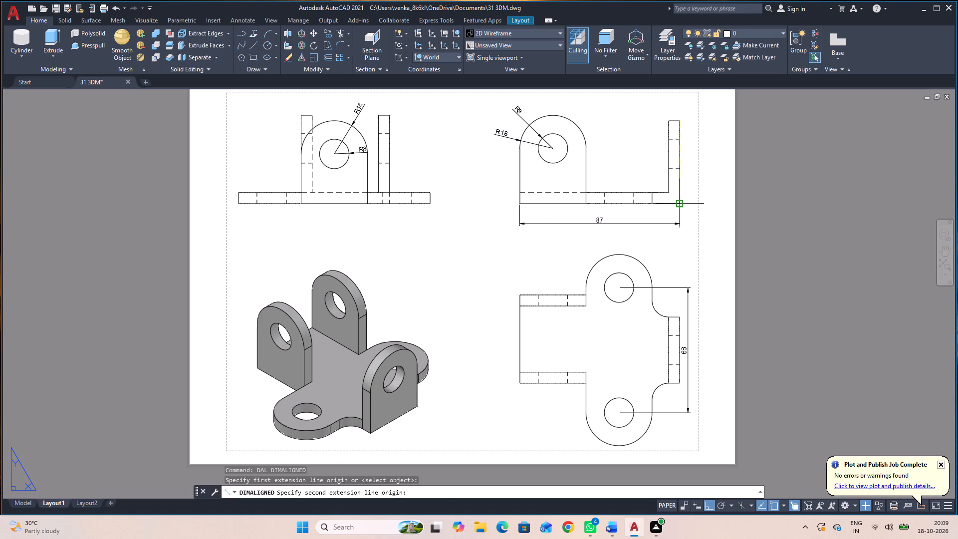
{"action": "left_click", "coordinate": [680, 204]}
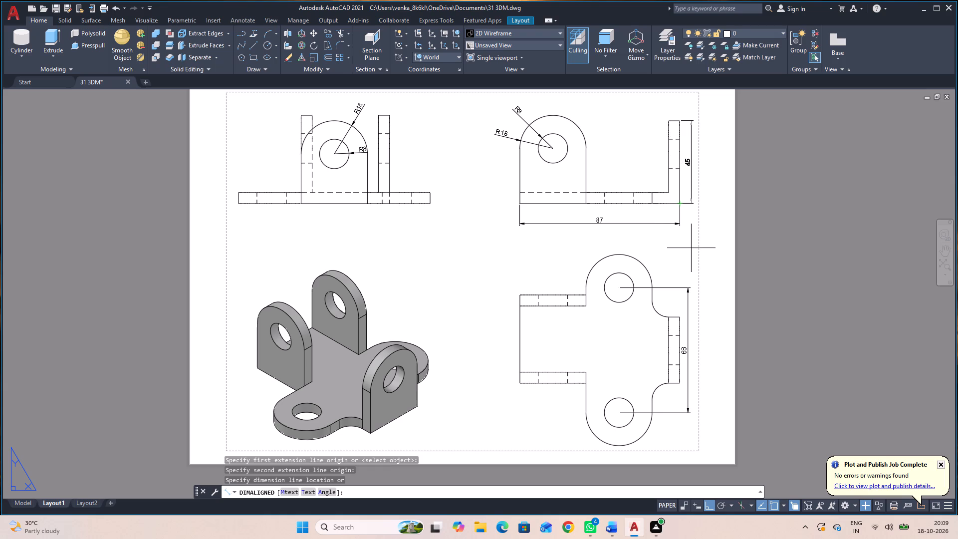
{"action": "left_click", "coordinate": [691, 250]}
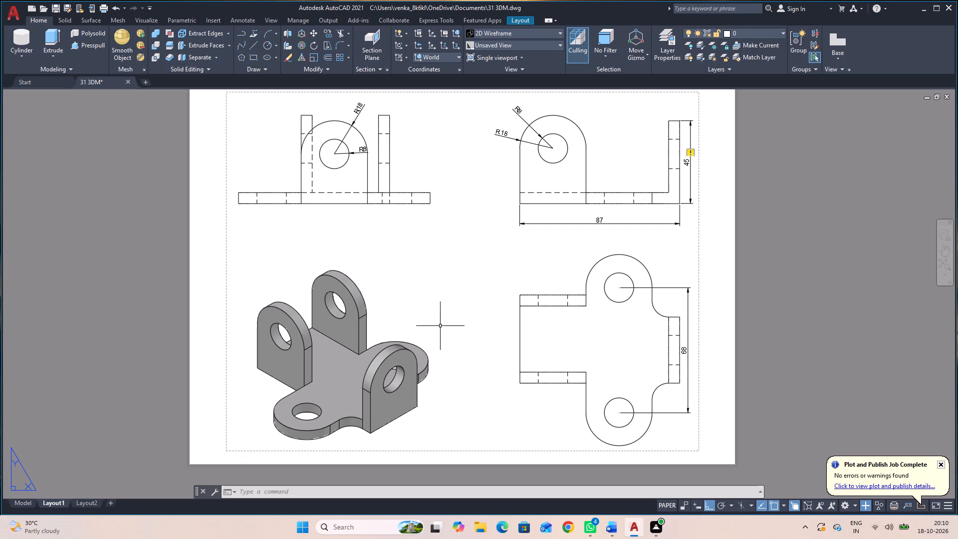
Set up the Layout1 plot with the DWG To PDF.pc3 plotter and the monochrome.ctb plot style table.
{"action": "key", "text": "ctrl+p"}
{"action": "left_click", "coordinate": [426, 190]}
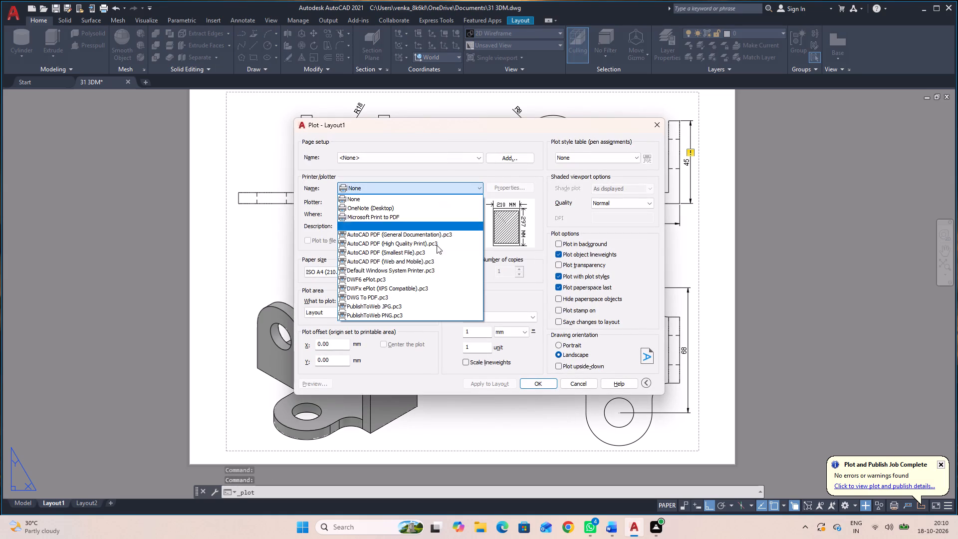
{"action": "left_click", "coordinate": [421, 294]}
{"action": "left_click", "coordinate": [614, 159]}
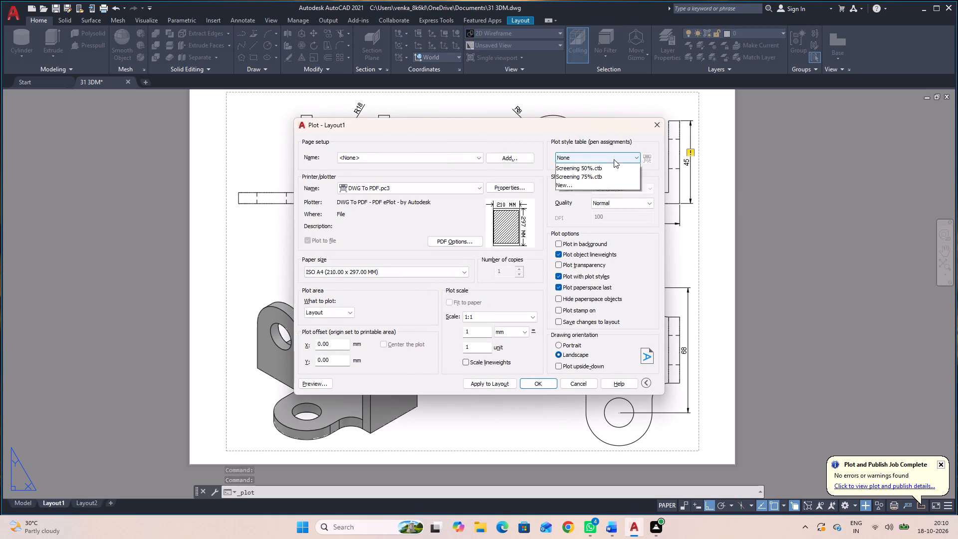
{"action": "left_click", "coordinate": [595, 212]}
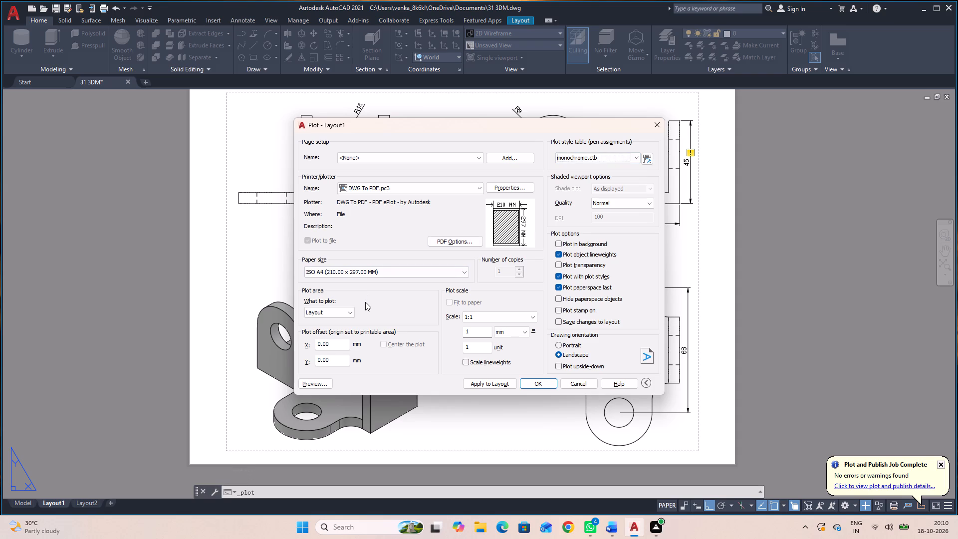
Set the plot area to a window slightly outside the sheet's dashed printable border, and centre the plot.
{"action": "left_click", "coordinate": [335, 314]}
{"action": "left_click", "coordinate": [329, 340]}
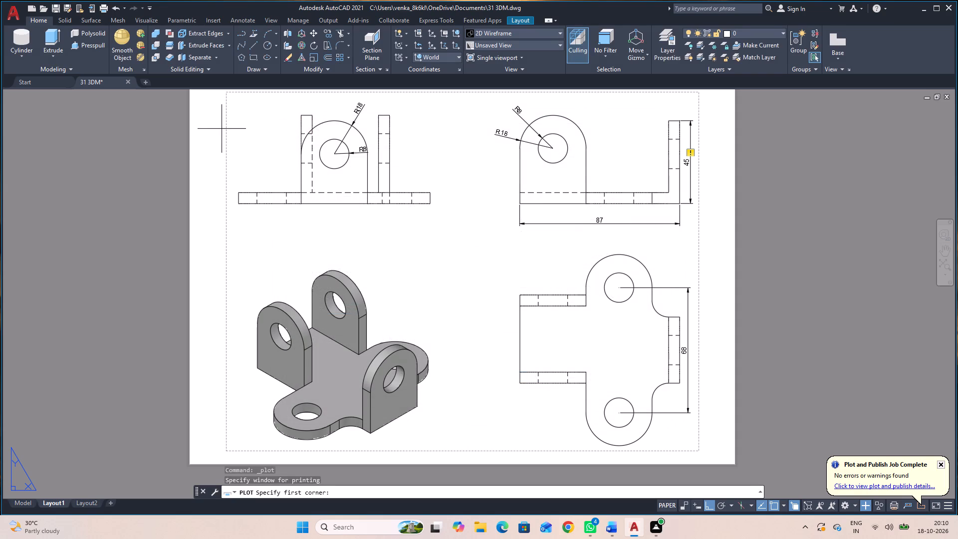
{"action": "middle_click_drag", "start_coordinate": [225, 130], "coordinate": [224, 147]}
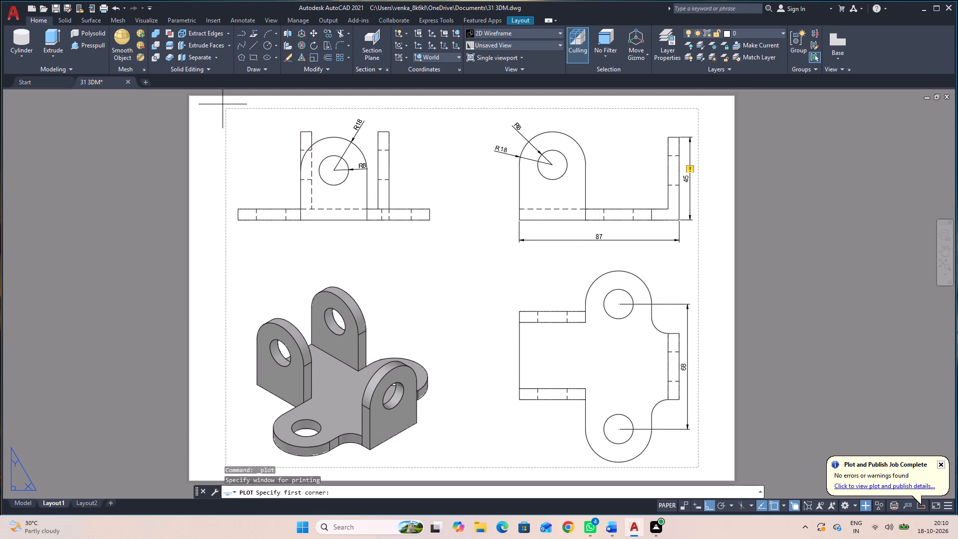
{"action": "left_click", "coordinate": [220, 103]}
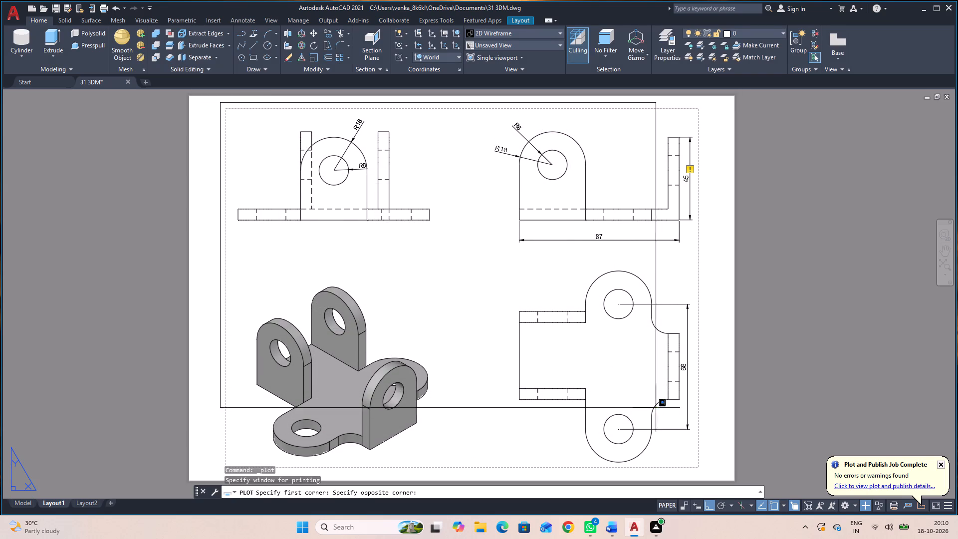
{"action": "left_click", "coordinate": [708, 473]}
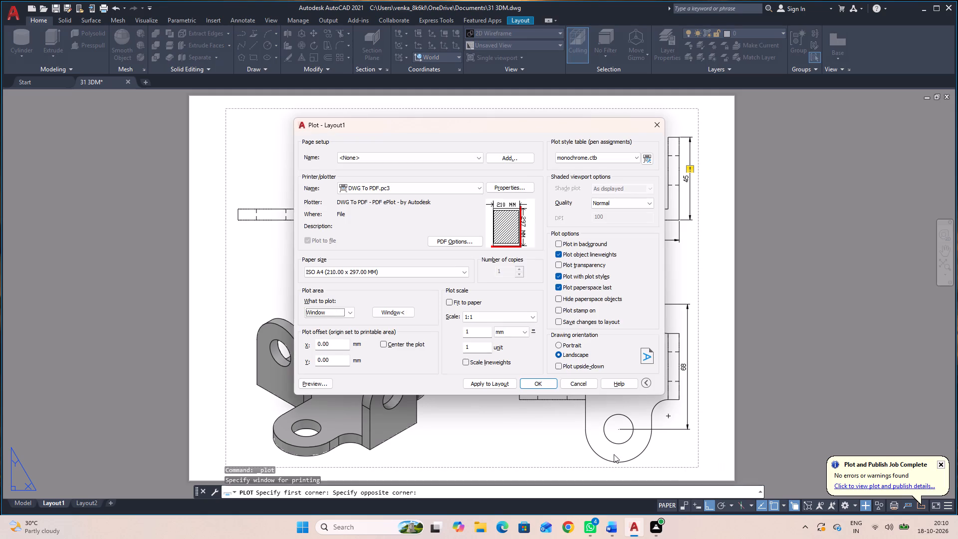
{"action": "left_click", "coordinate": [400, 342]}
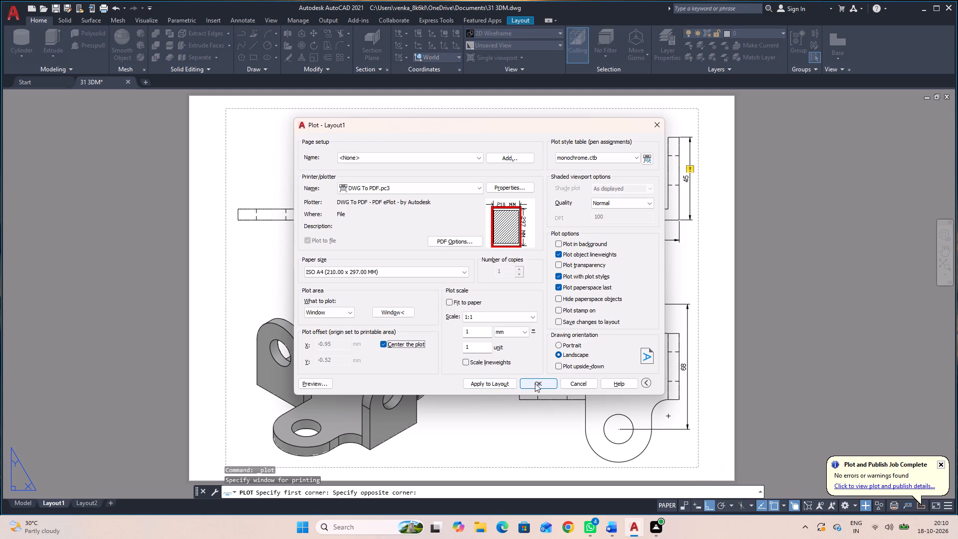
Plot the layout to a PDF file named 31 3DM in the Documents folder.
{"action": "left_click", "coordinate": [535, 383]}
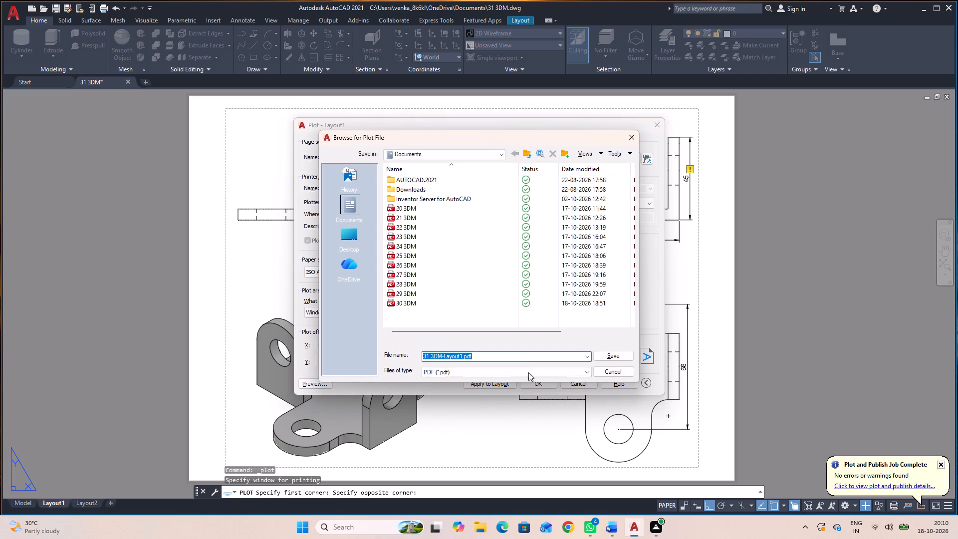
{"action": "left_click", "coordinate": [520, 357]}
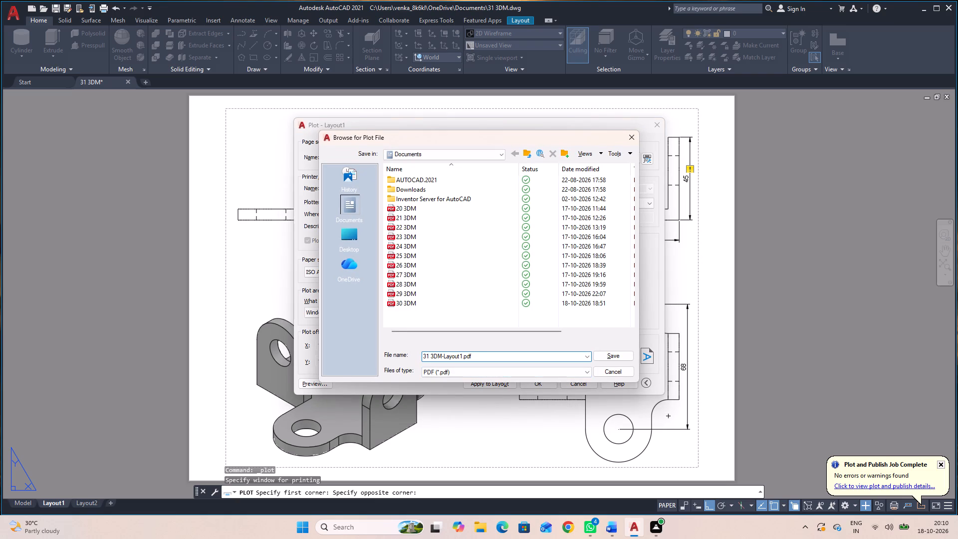
{"action": "key", "text": "BackSpace"}
{"action": "key", "text": "BackSpace"}
{"action": "key", "text": "BackSpace"}
{"action": "key", "text": "BackSpace"}
{"action": "key", "text": "BackSpace"}
{"action": "key", "text": "BackSpace"}
{"action": "key", "text": "BackSpace"}
{"action": "key", "text": "BackSpace"}
{"action": "key", "text": "BackSpace"}
{"action": "key", "text": "BackSpace"}
{"action": "key", "text": "BackSpace"}
{"action": "key", "text": "BackSpace"}
{"action": "left_click", "coordinate": [624, 353]}
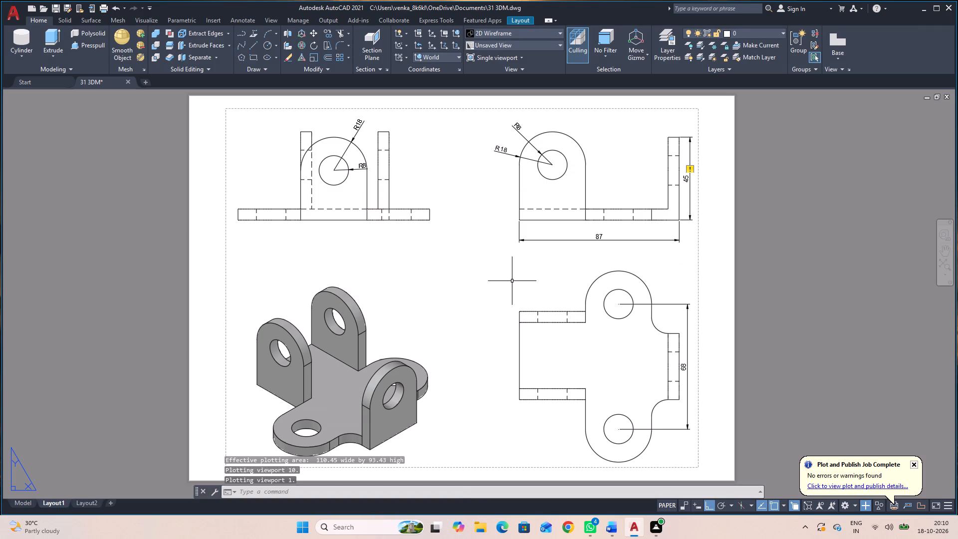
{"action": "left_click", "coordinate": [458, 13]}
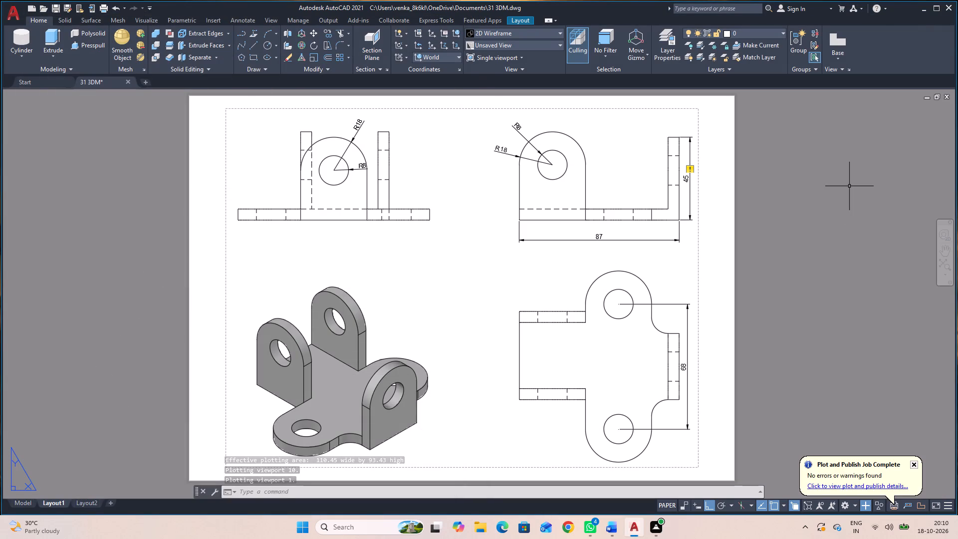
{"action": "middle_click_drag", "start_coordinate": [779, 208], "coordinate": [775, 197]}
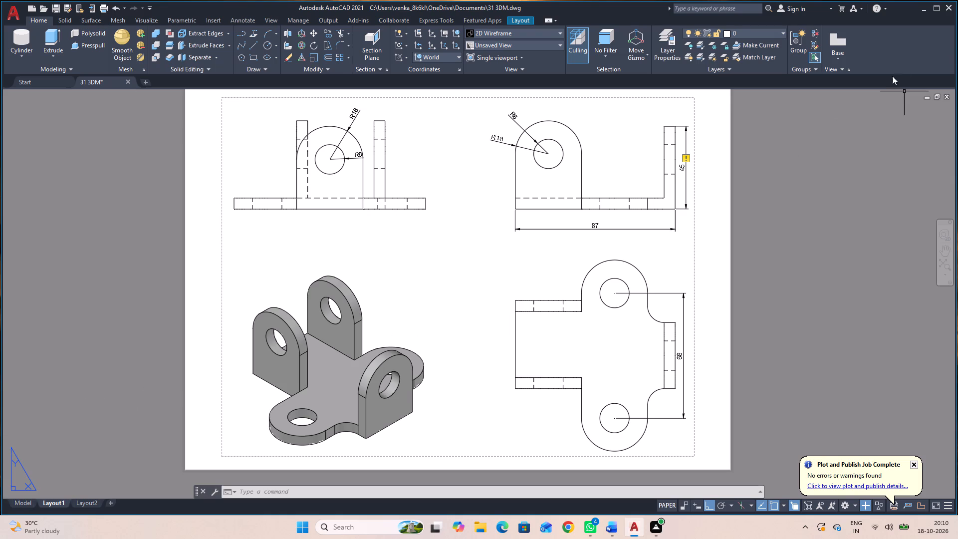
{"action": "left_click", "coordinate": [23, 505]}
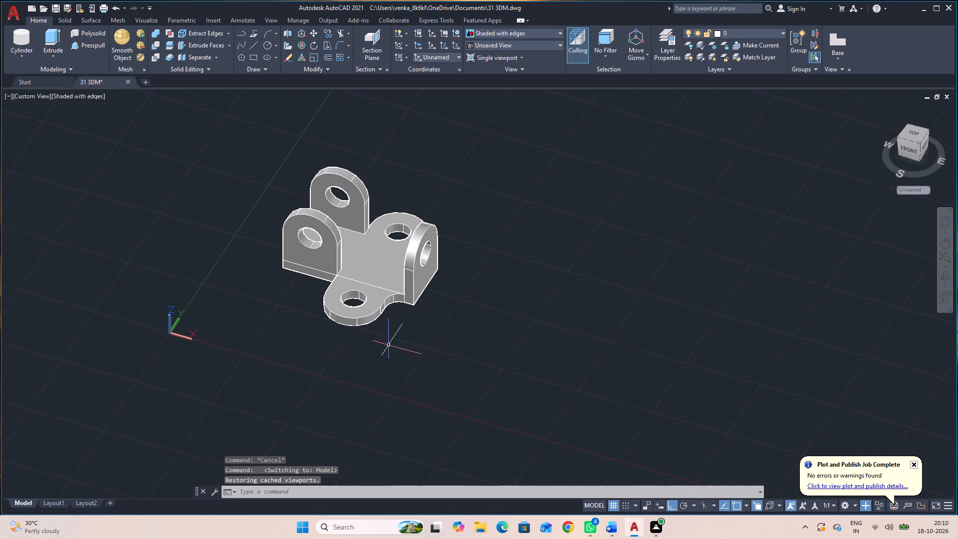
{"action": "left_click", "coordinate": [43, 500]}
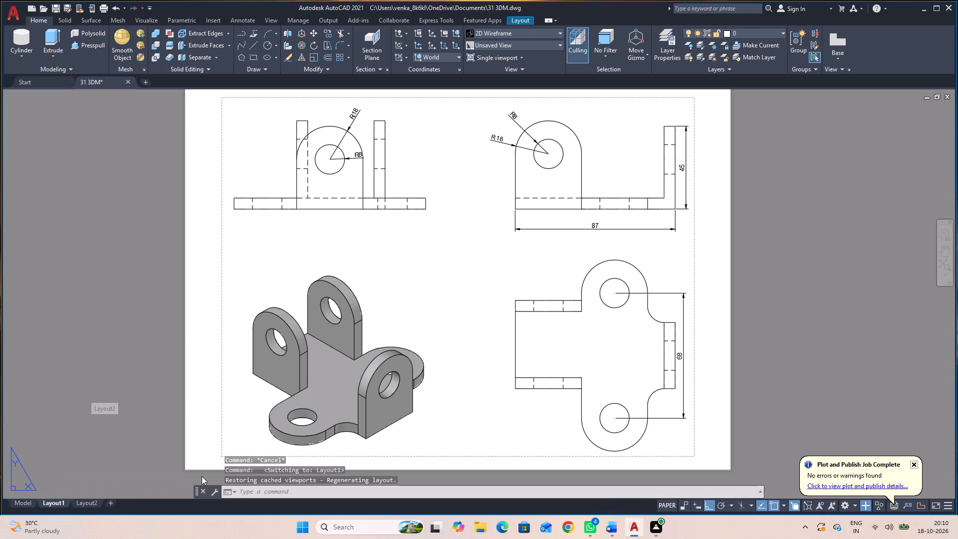